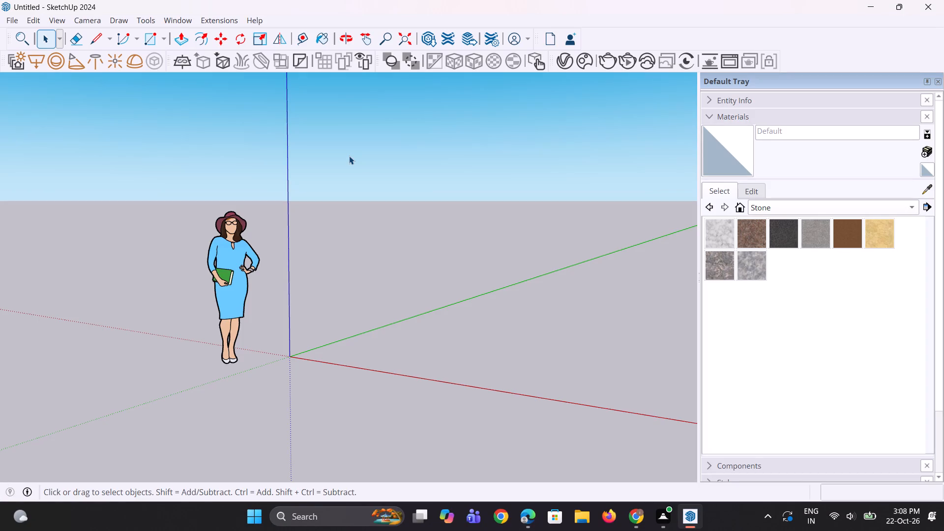
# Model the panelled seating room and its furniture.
# Draw a 40' by 90' rectangle on the ground, beside the origin between the red and green axes.
pyautogui.scroll(-5, 351, 262)
pyautogui.moveTo(377, 214); pyautogui.dragTo(457, 334, button='middle')
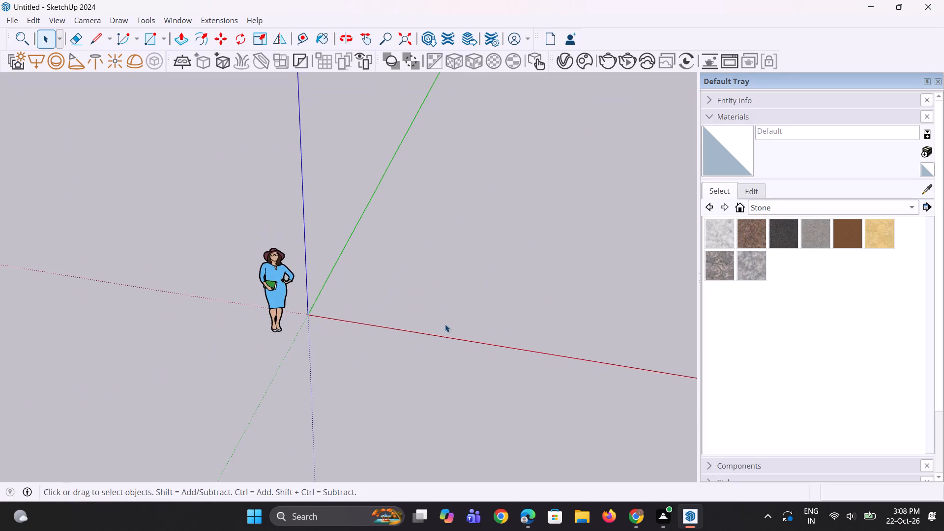
pyautogui.scroll(-5, 381, 407)
pyautogui.scroll(9, 402, 231)
pyautogui.moveTo(307, 365); pyautogui.dragTo(266, 343, button='middle')
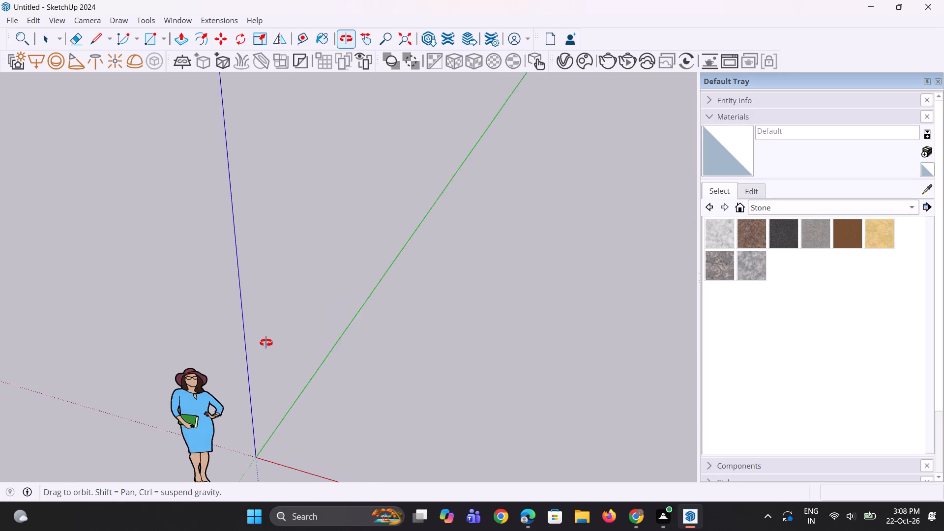
pyautogui.moveTo(266, 343); pyautogui.dragTo(247, 346, button='middle')
pyautogui.scroll(-5, 231, 343)
pyautogui.scroll(-18, 224, 347)
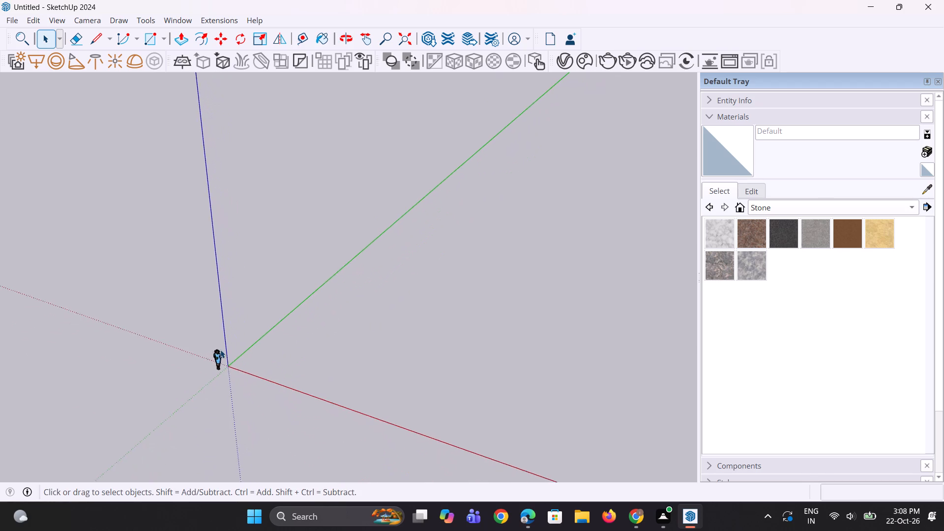
pyautogui.scroll(-2, 220, 350)
pyautogui.scroll(4, 486, 311)
pyautogui.scroll(-1, 508, 301)
pyautogui.scroll(3, 508, 301)
pyautogui.scroll(-3, 508, 305)
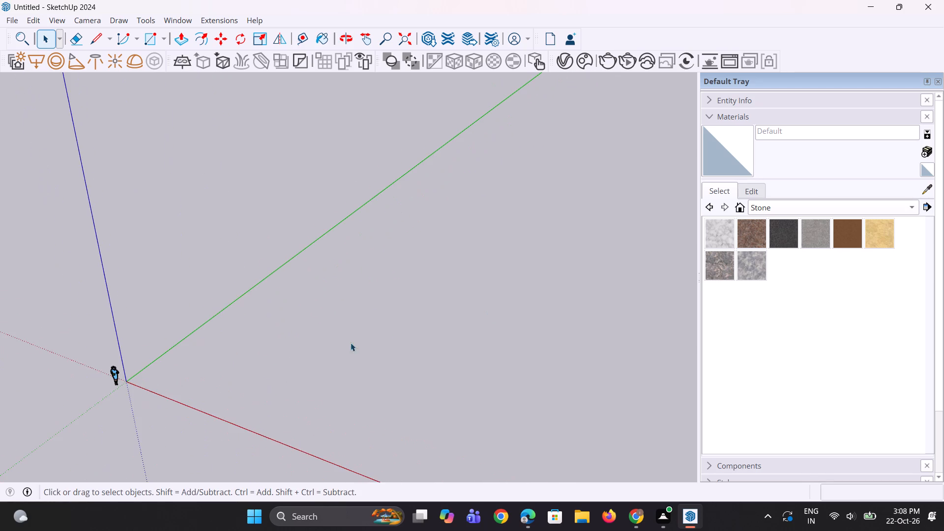
pyautogui.scroll(1, 289, 352)
pyautogui.scroll(1, 187, 387)
pyautogui.press('r')
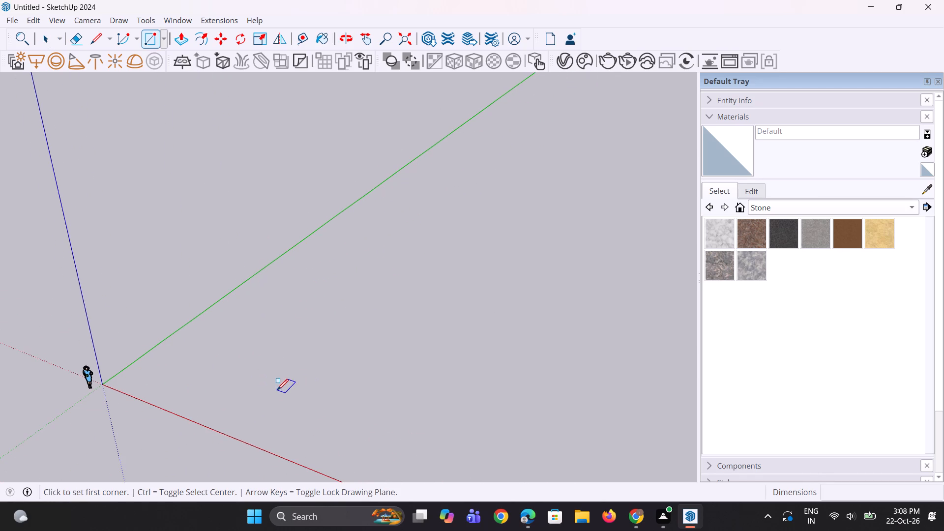
pyautogui.click(257, 384)
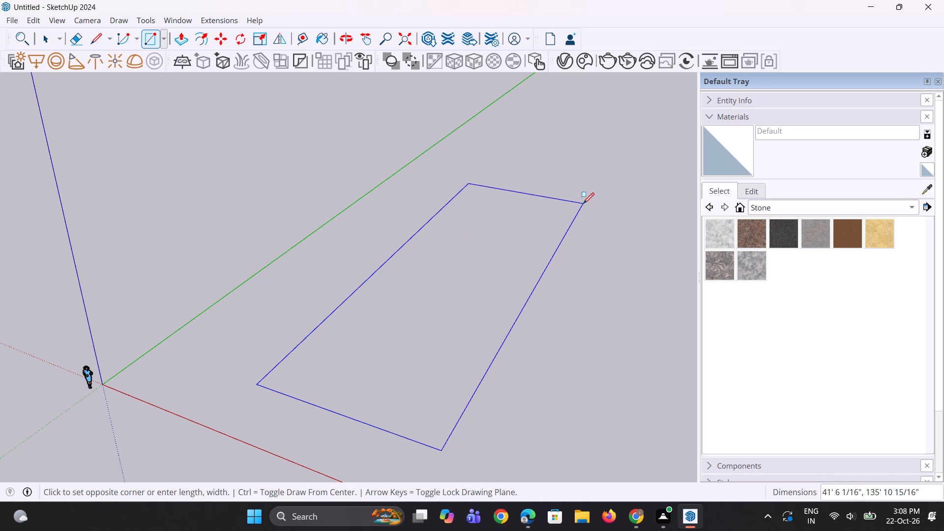
pyautogui.press('4')
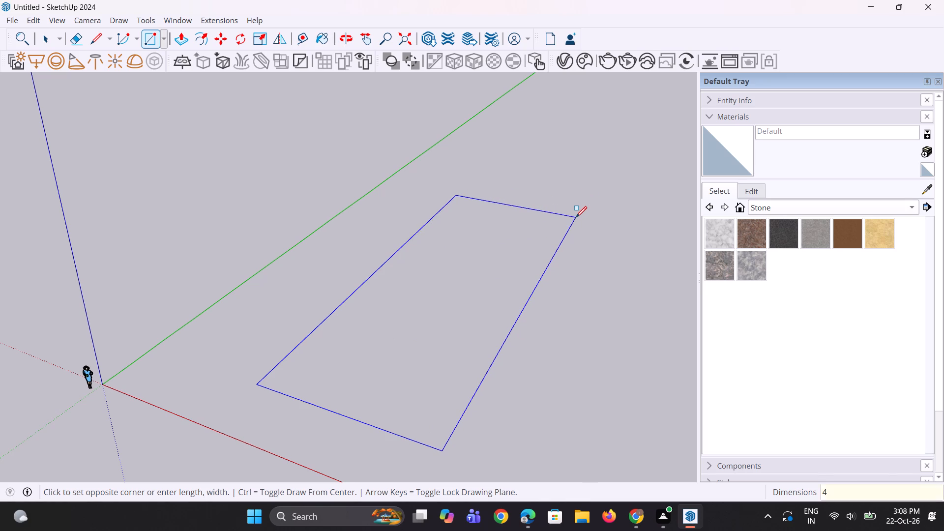
pyautogui.press('BackSpace')
pyautogui.write("50'")
pyautogui.press('BackSpace')
pyautogui.press('BackSpace')
pyautogui.press('BackSpace')
pyautogui.press('BackSpace')
pyautogui.write("40',")
pyautogui.write("90'")
pyautogui.press('Return')
# Offset the rectangle's outline inward by 12" to lay out the wall thickness.
pyautogui.scroll(-3, 435, 414)
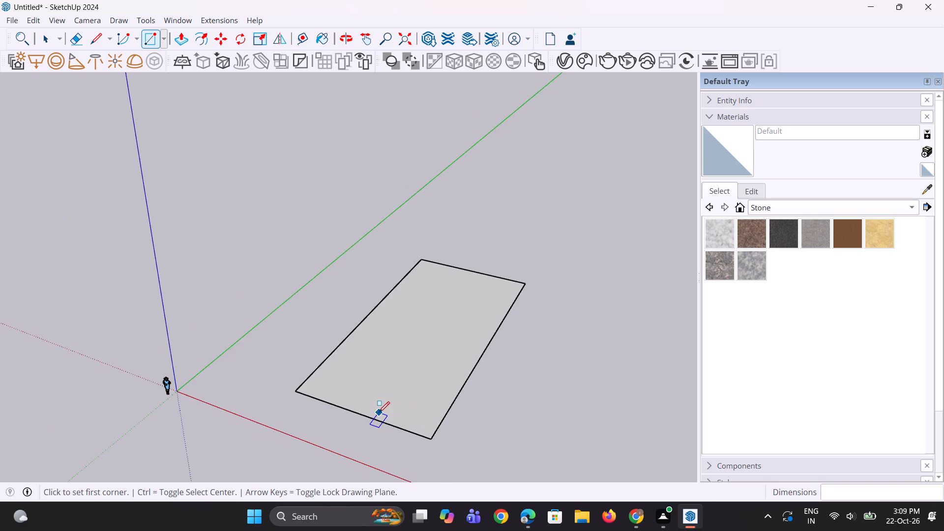
pyautogui.moveTo(379, 413); pyautogui.dragTo(398, 430, button='middle')
pyautogui.scroll(9, 398, 430)
pyautogui.moveTo(335, 397); pyautogui.dragTo(425, 409, button='middle')
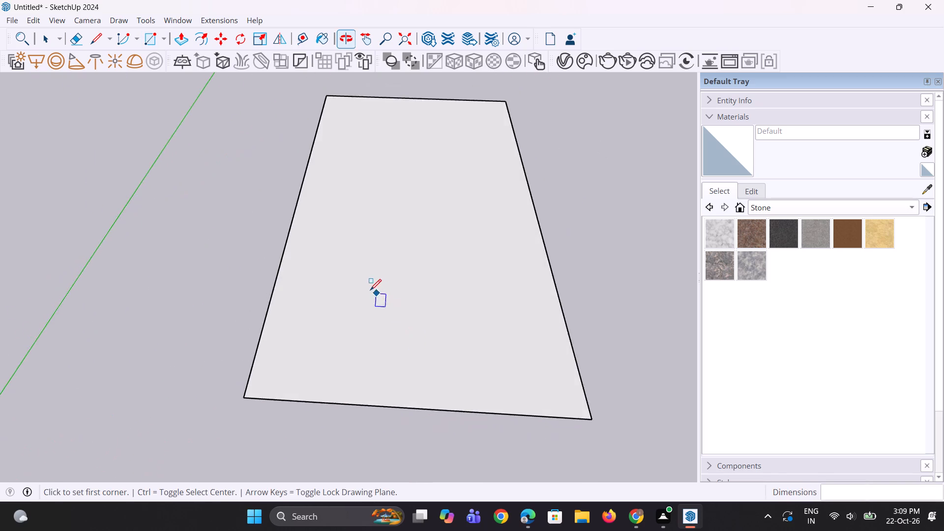
pyautogui.scroll(-6, 370, 290)
pyautogui.moveTo(361, 315); pyautogui.dragTo(365, 374, button='middle')
pyautogui.press('f')
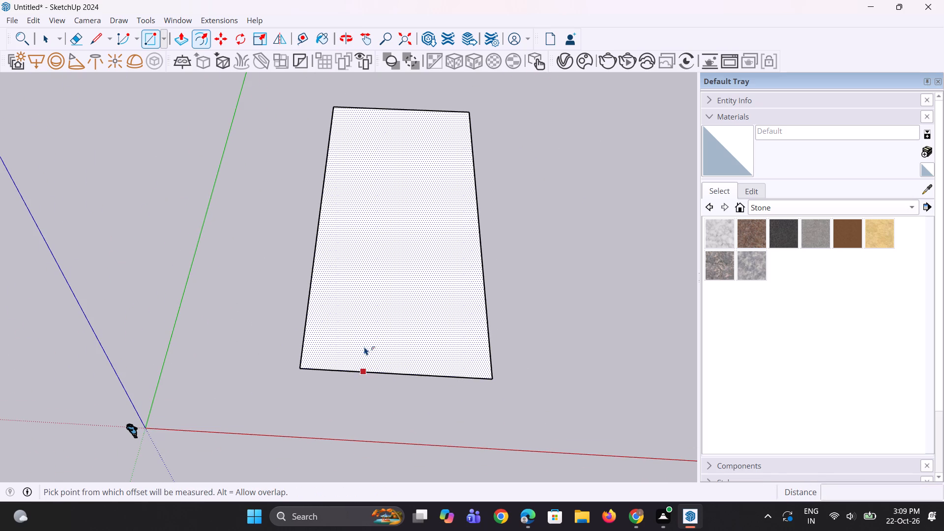
pyautogui.click(368, 361)
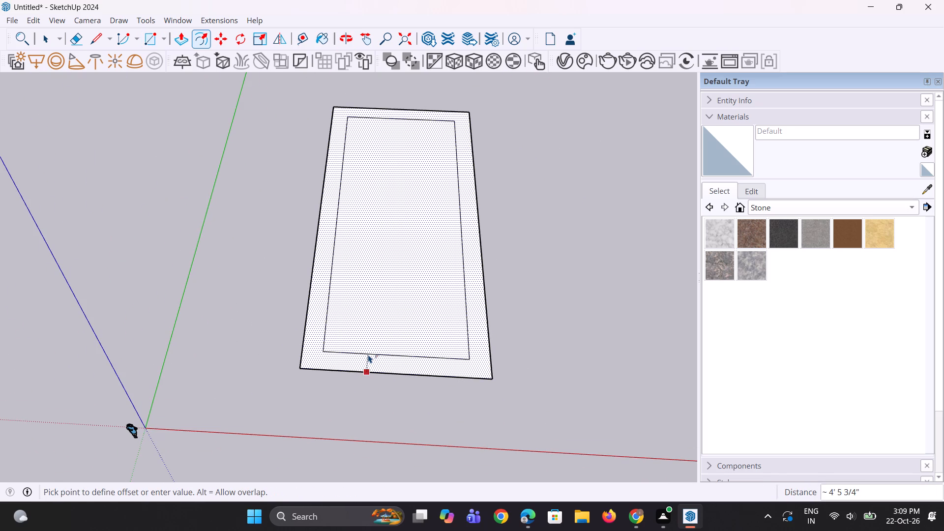
pyautogui.write('12"')
pyautogui.press('Return')
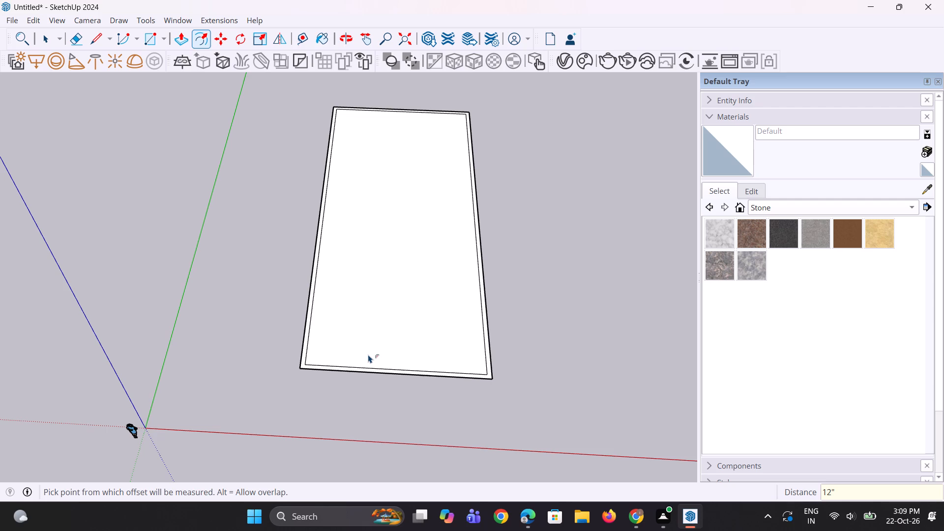
# Move the inner outline's front short edge 1' outward onto the outer front edge.
pyautogui.press('space')
pyautogui.press('space')
pyautogui.scroll(7, 443, 382)
pyautogui.click(456, 369)
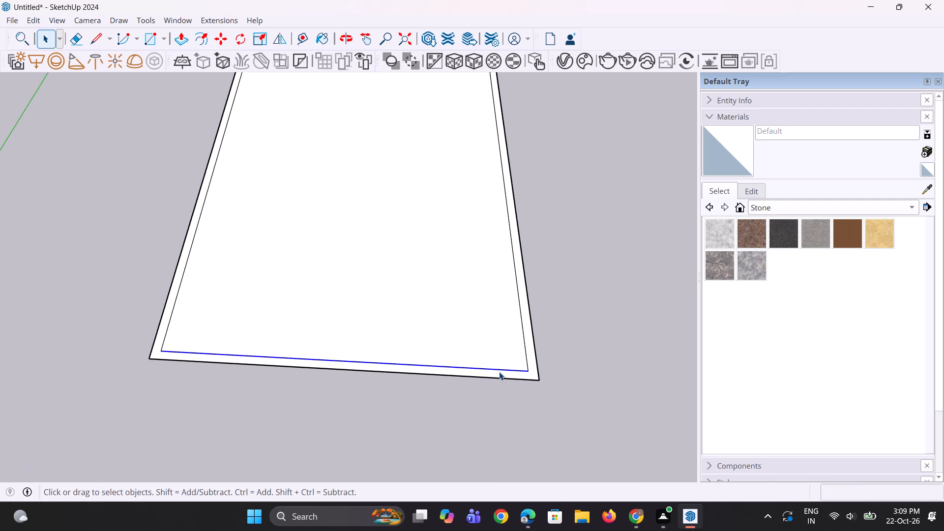
pyautogui.scroll(3, 504, 372)
pyautogui.scroll(2, 547, 374)
pyautogui.press('m')
pyautogui.scroll(2, 546, 374)
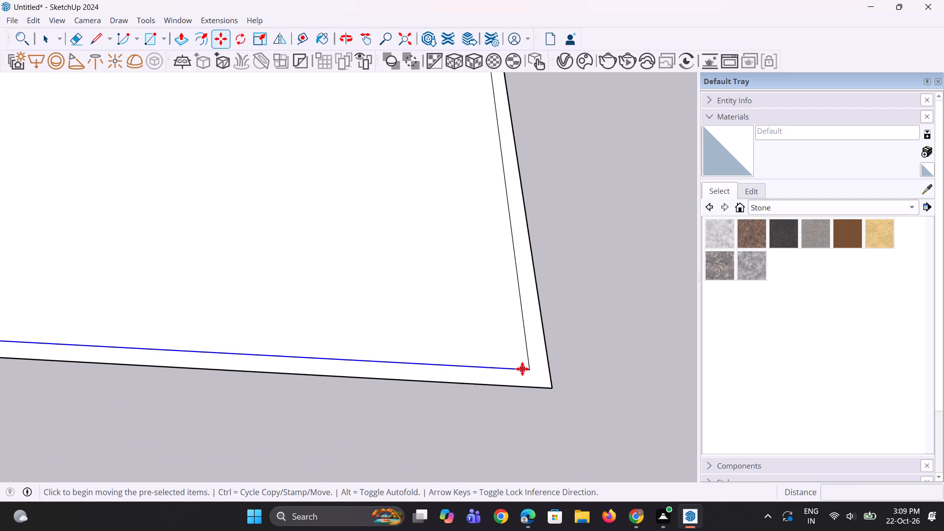
pyautogui.click(529, 368)
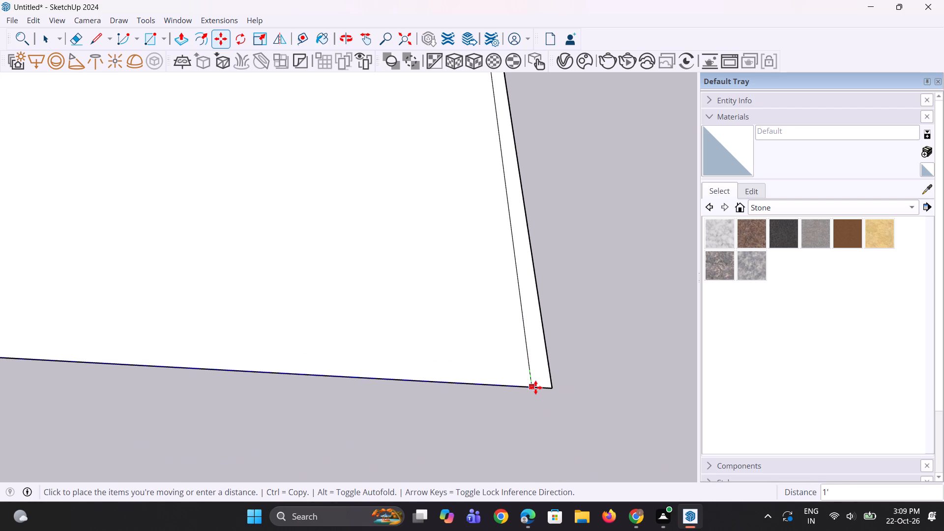
pyautogui.click(535, 387)
# Erase the front edge between the two side strips to leave a U-shaped wall footprint.
pyautogui.press('e')
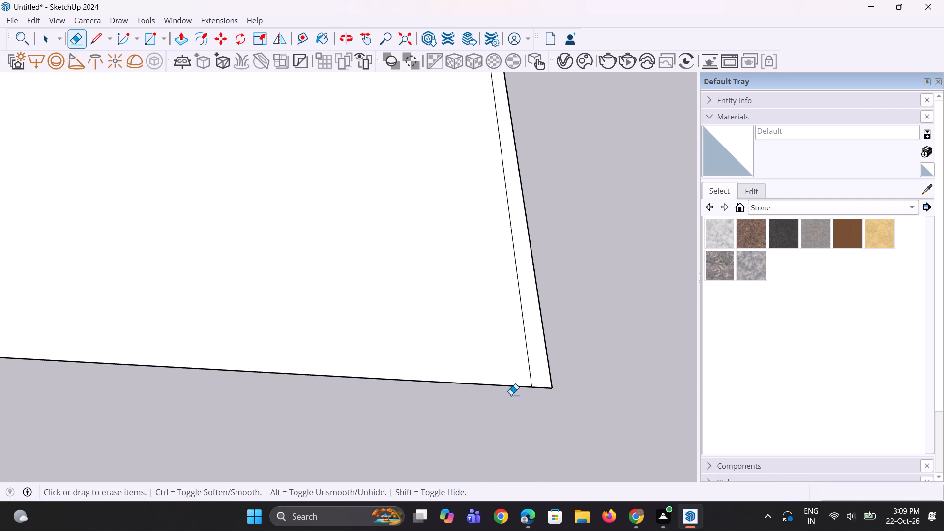
pyautogui.click(511, 384)
# Push/pull the U-shaped wall footprint up to a height of 20'.
pyautogui.scroll(-7, 512, 380)
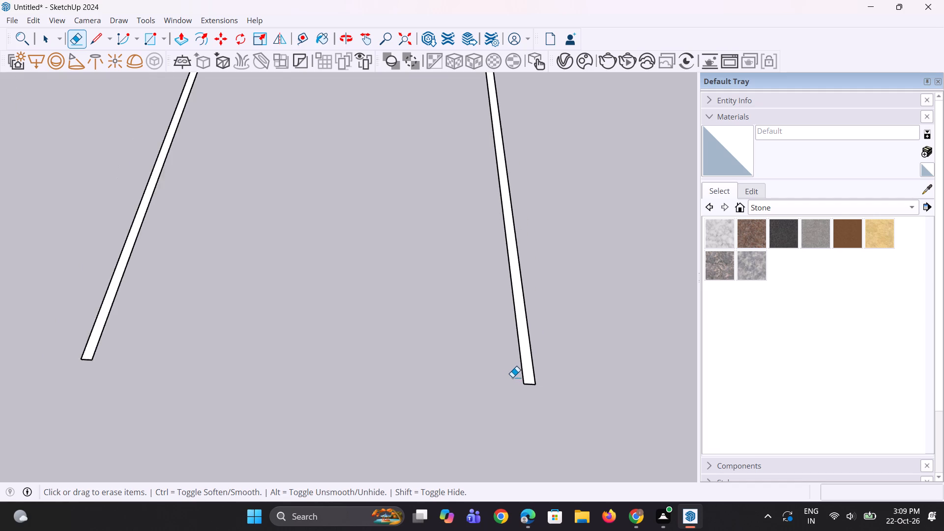
pyautogui.scroll(-3, 512, 377)
pyautogui.press('p')
pyautogui.click(525, 369)
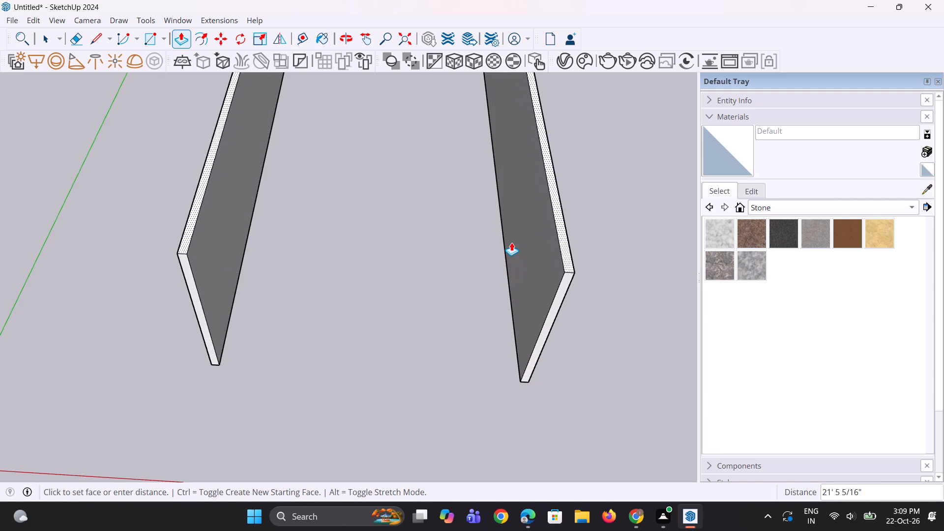
pyautogui.write("20'")
pyautogui.press('Return')
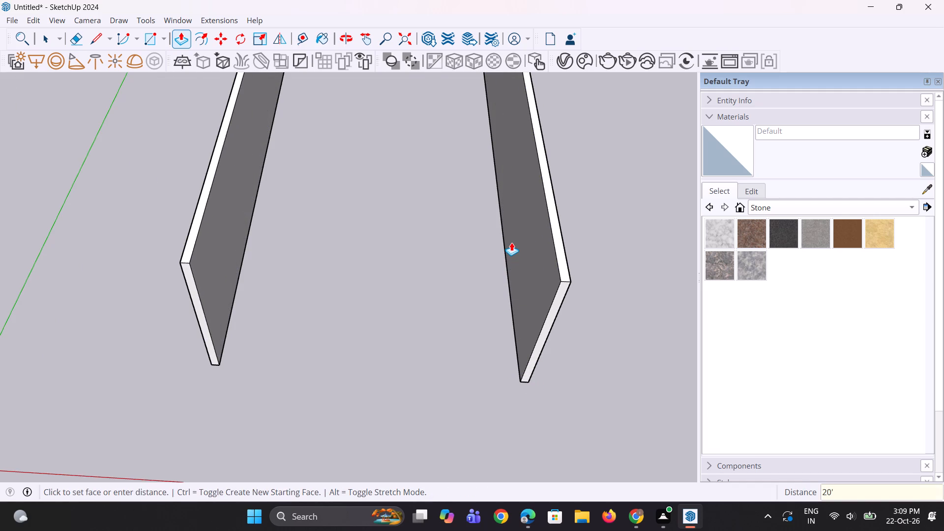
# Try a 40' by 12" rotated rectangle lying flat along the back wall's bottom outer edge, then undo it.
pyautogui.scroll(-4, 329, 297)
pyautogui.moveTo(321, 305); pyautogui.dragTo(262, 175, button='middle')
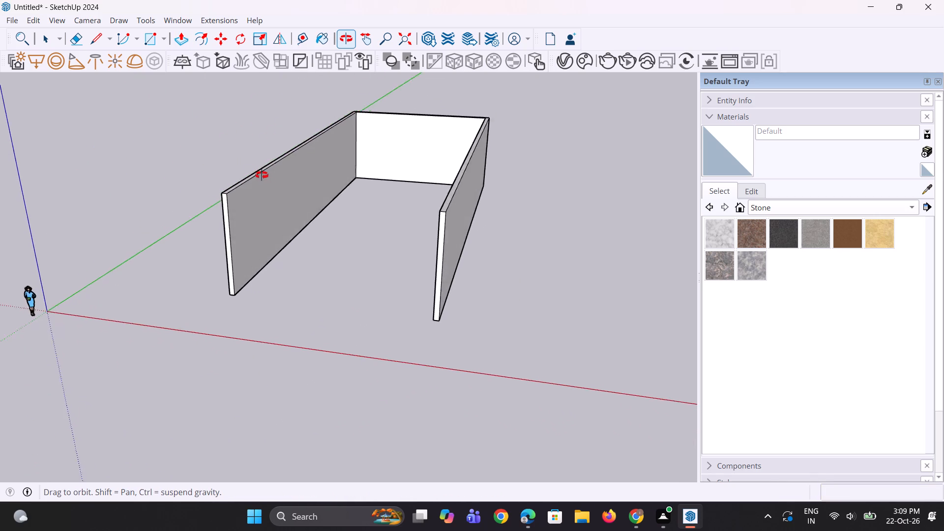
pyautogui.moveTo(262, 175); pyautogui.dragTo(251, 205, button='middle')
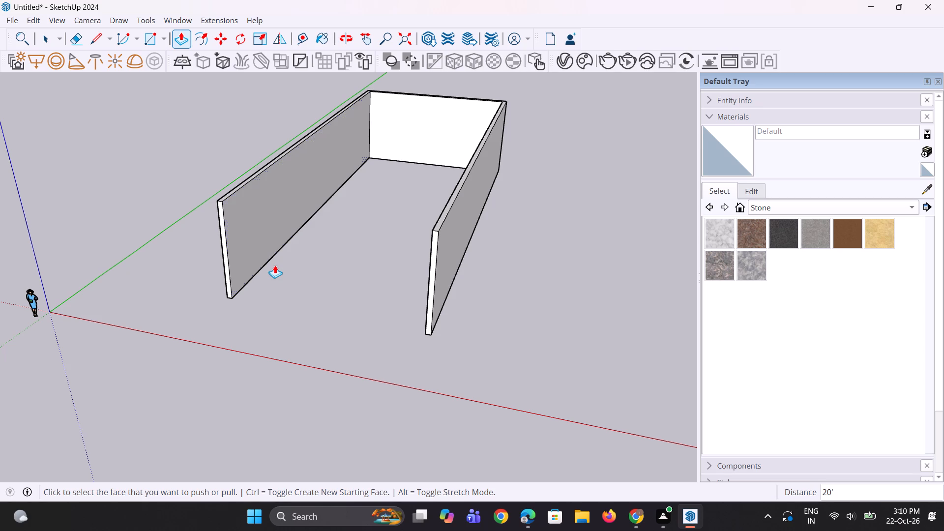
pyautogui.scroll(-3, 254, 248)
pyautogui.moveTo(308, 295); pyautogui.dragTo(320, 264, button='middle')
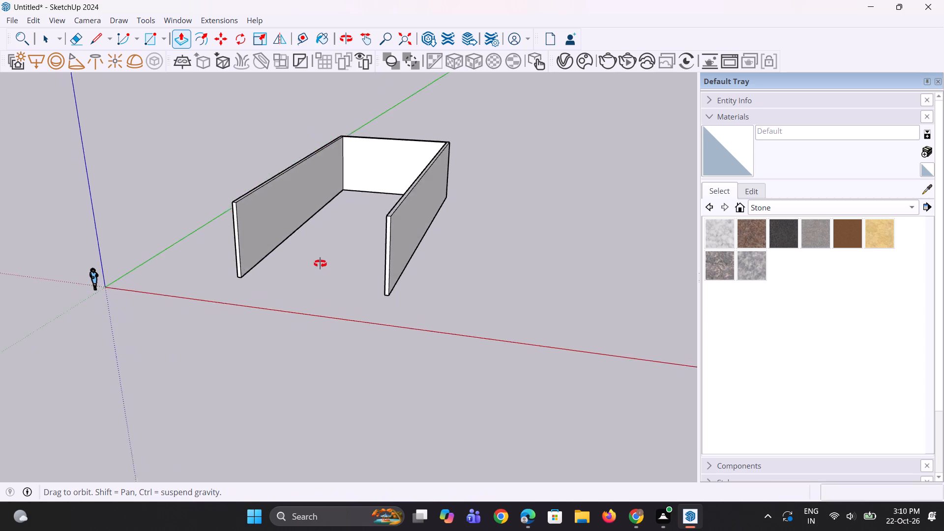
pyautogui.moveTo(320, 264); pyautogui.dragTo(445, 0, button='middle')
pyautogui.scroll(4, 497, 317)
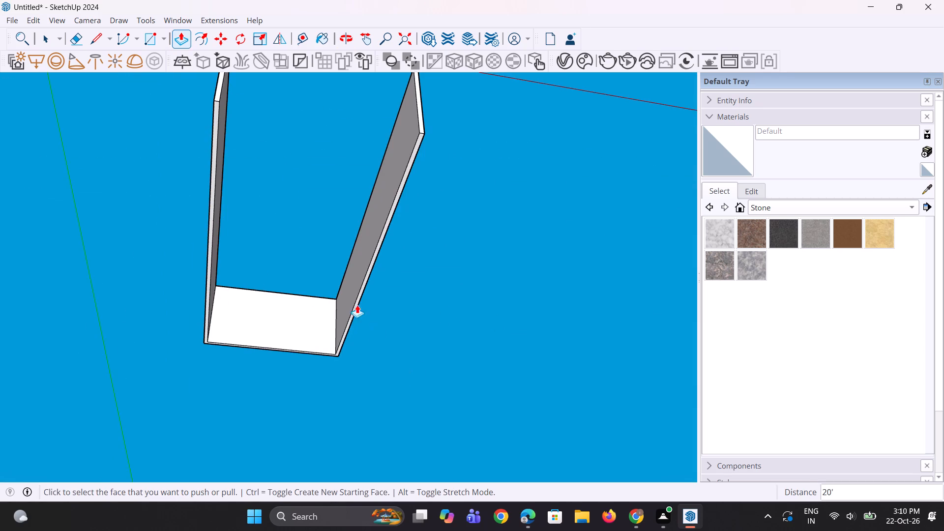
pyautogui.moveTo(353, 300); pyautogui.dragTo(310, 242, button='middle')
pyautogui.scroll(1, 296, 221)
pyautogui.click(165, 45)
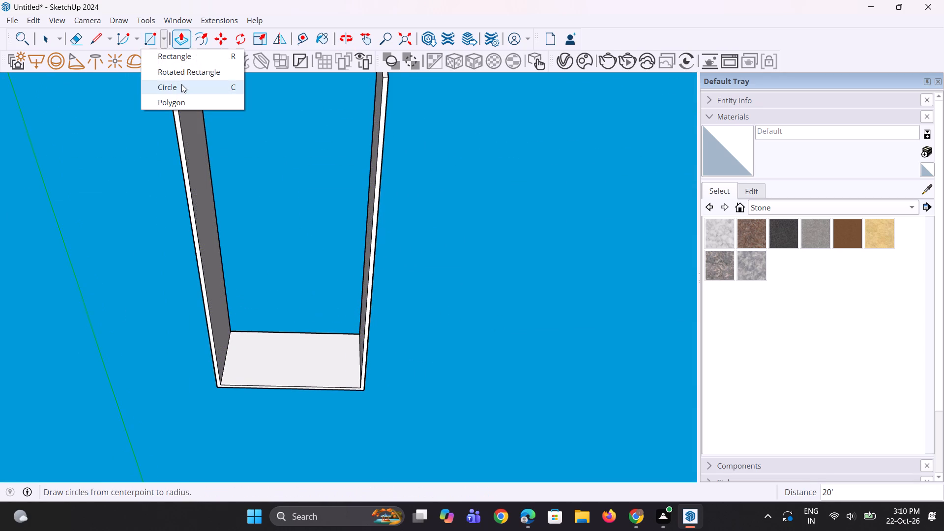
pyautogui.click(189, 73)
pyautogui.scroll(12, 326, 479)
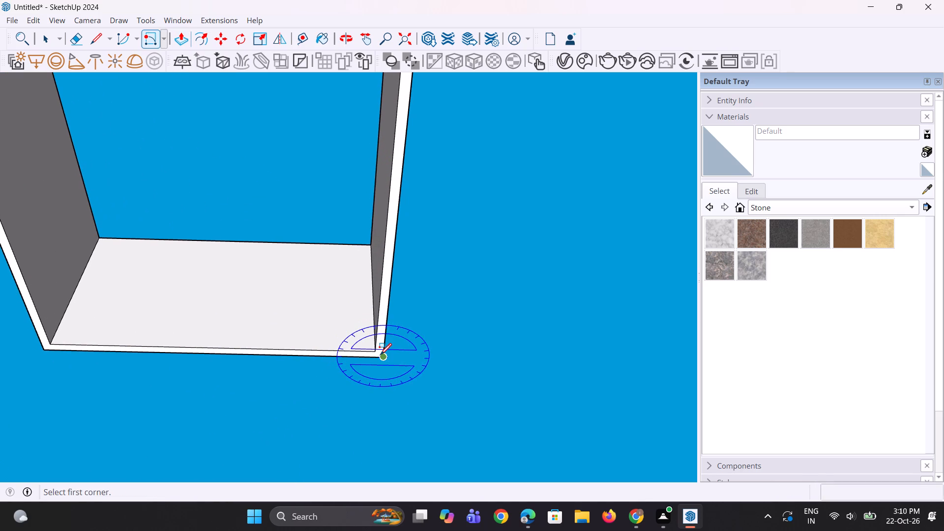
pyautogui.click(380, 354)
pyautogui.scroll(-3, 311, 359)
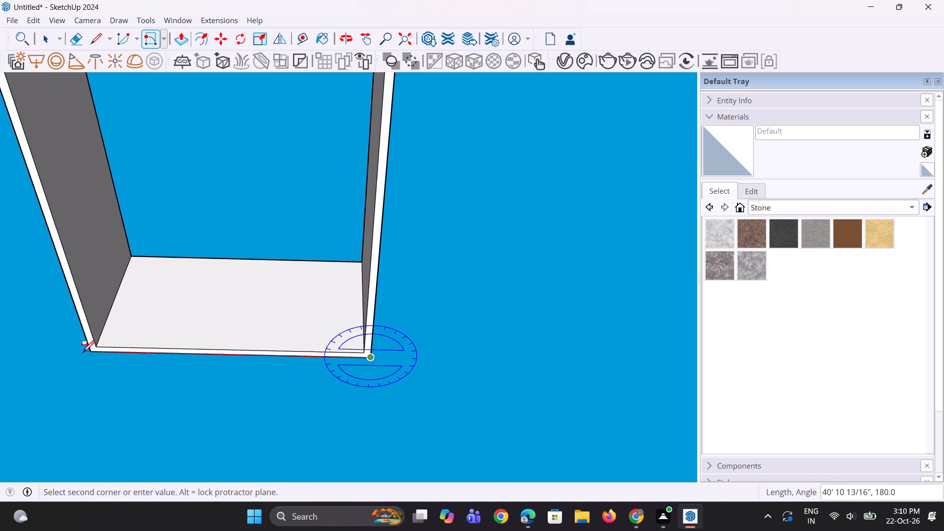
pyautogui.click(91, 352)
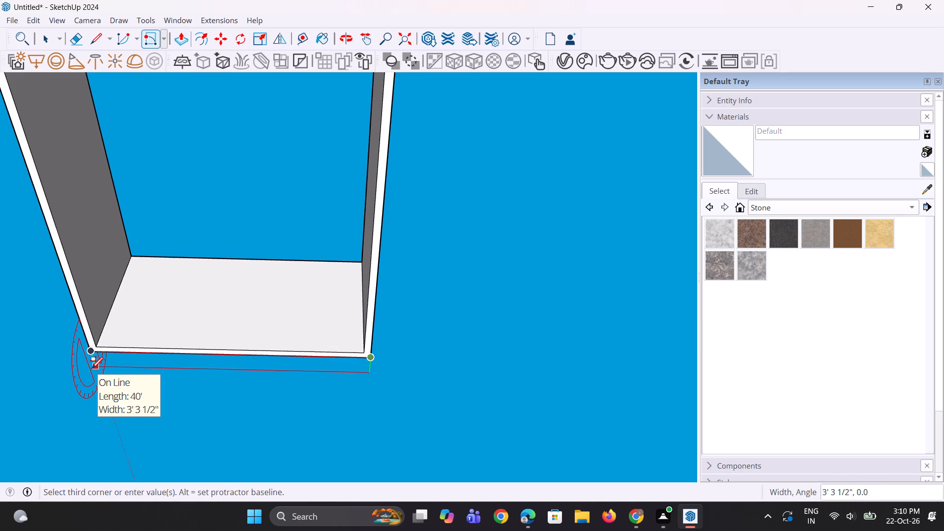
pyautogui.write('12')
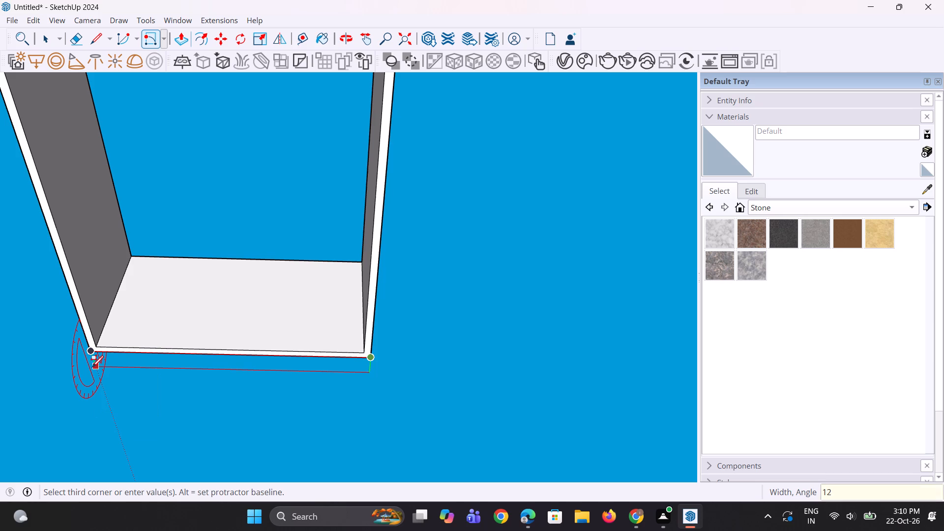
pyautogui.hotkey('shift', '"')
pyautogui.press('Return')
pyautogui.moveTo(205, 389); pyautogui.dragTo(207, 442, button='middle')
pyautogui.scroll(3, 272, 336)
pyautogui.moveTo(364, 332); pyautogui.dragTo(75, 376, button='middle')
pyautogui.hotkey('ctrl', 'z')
# Draw a 40' by 12" rotated rectangle hanging vertically downward from the back wall's bottom outer edge.
pyautogui.scroll(5, 284, 416)
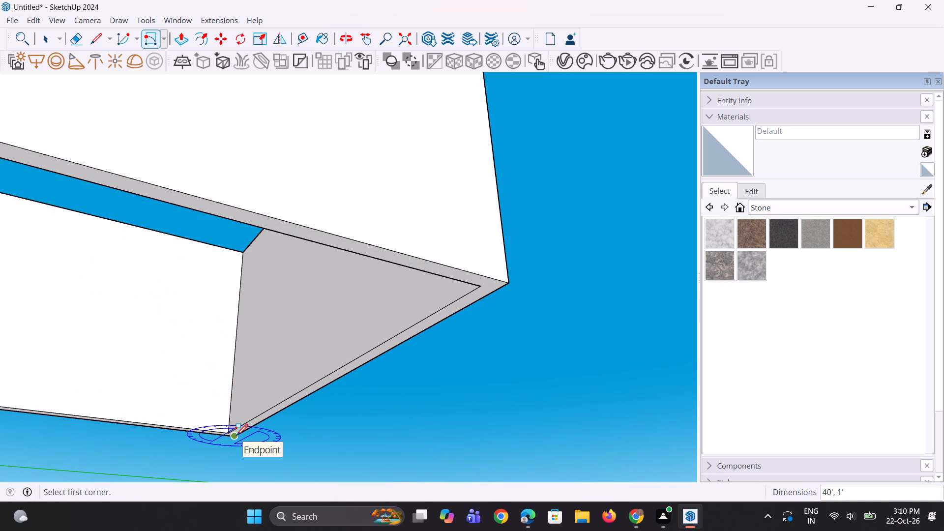
pyautogui.click(233, 436)
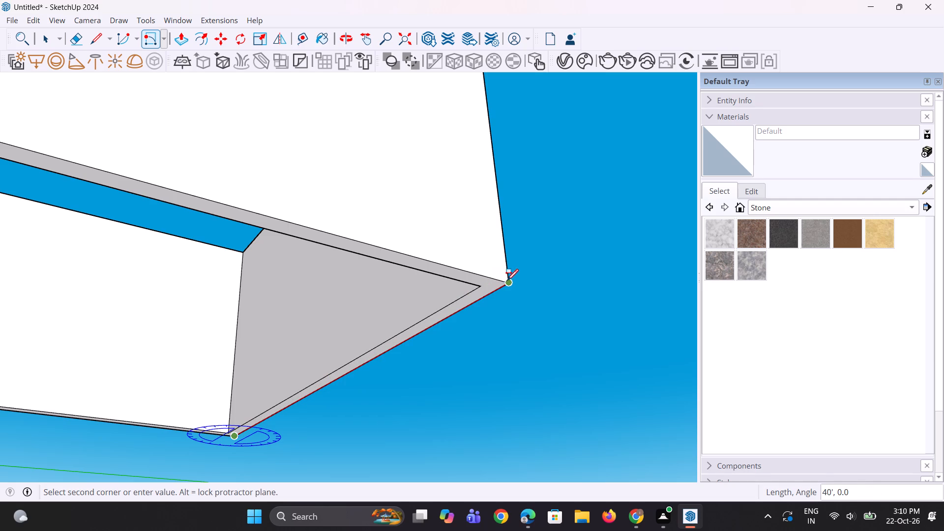
pyautogui.click(508, 280)
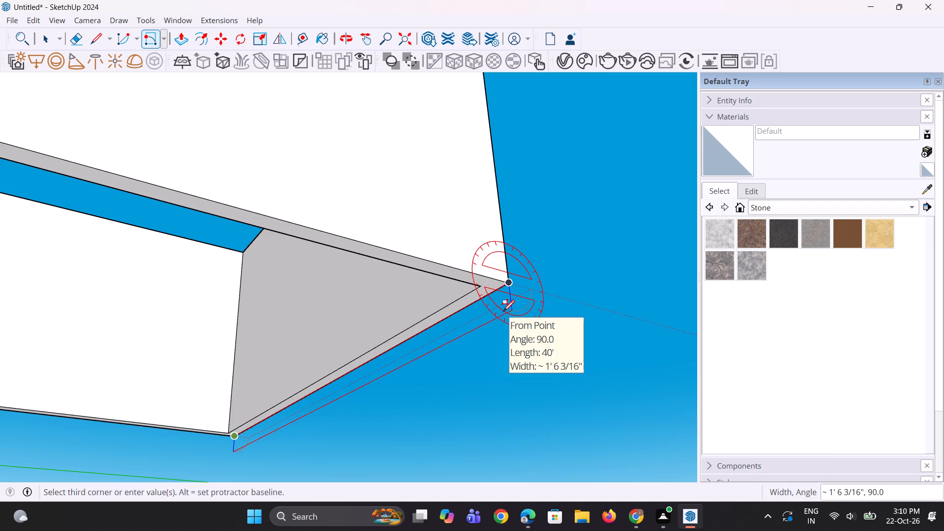
pyautogui.write('12')
pyautogui.hotkey('shift', '"')
pyautogui.press('Return')
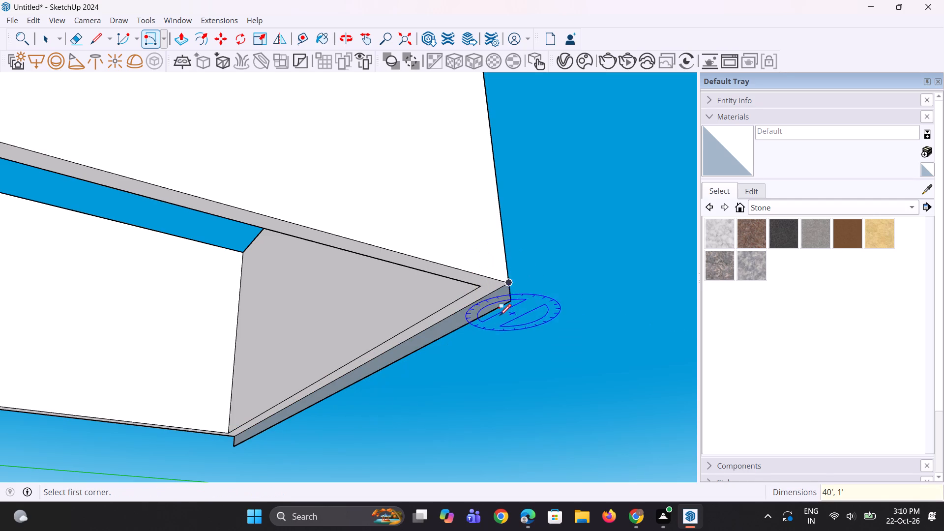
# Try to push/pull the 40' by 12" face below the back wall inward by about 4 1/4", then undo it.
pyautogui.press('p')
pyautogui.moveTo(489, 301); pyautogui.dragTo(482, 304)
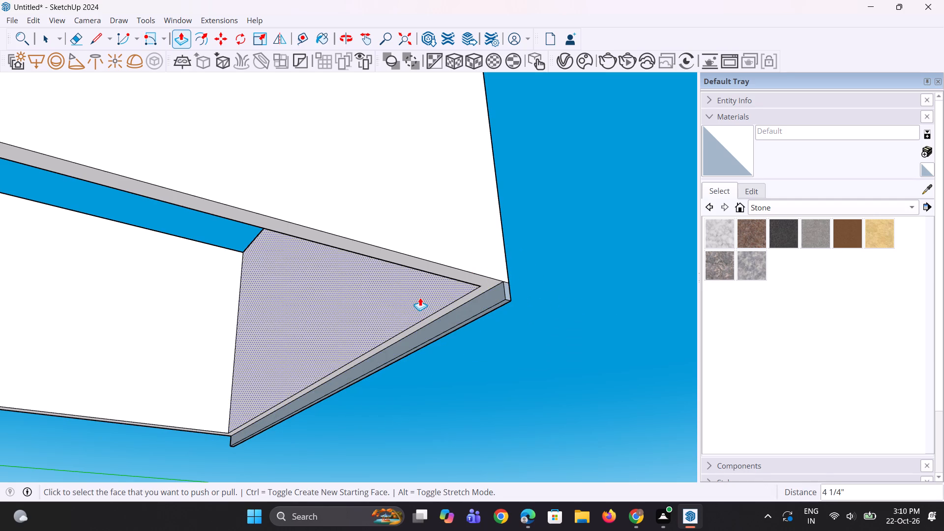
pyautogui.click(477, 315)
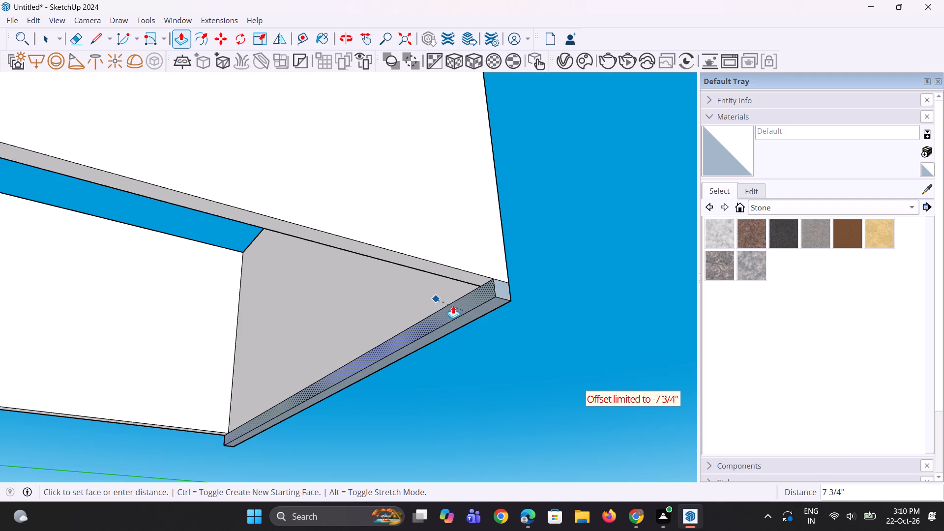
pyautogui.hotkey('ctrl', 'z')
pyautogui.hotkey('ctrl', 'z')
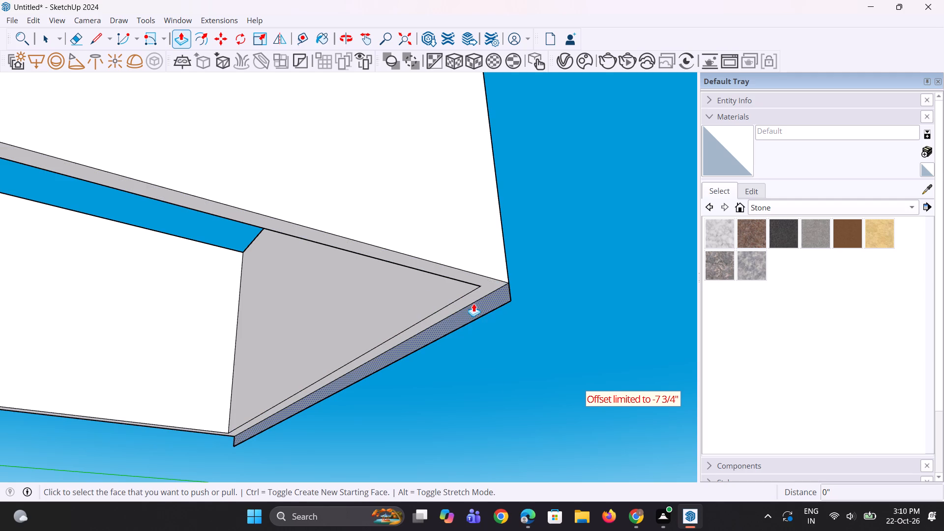
# Push/pull the 40' by 12" face below the back wall 90' to the hall's open front, forming the base slab.
pyautogui.click(476, 307)
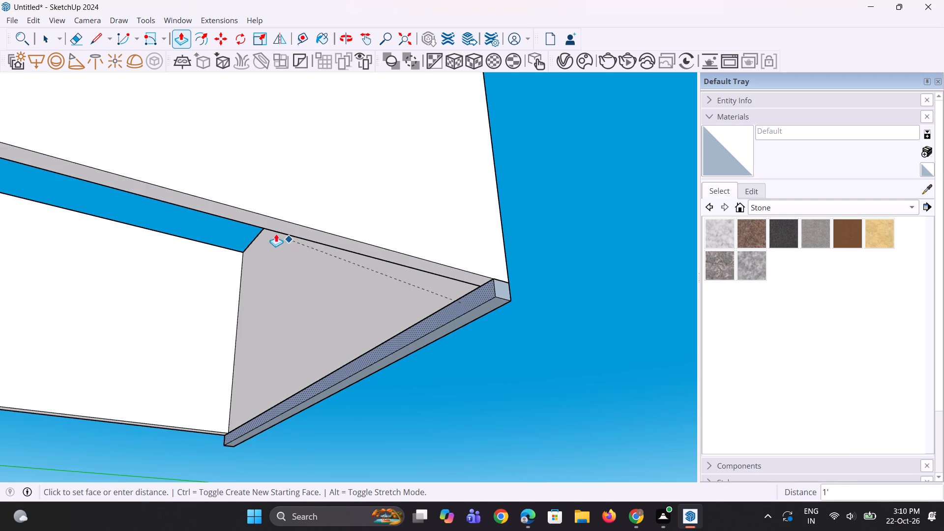
pyautogui.scroll(-19, 262, 223)
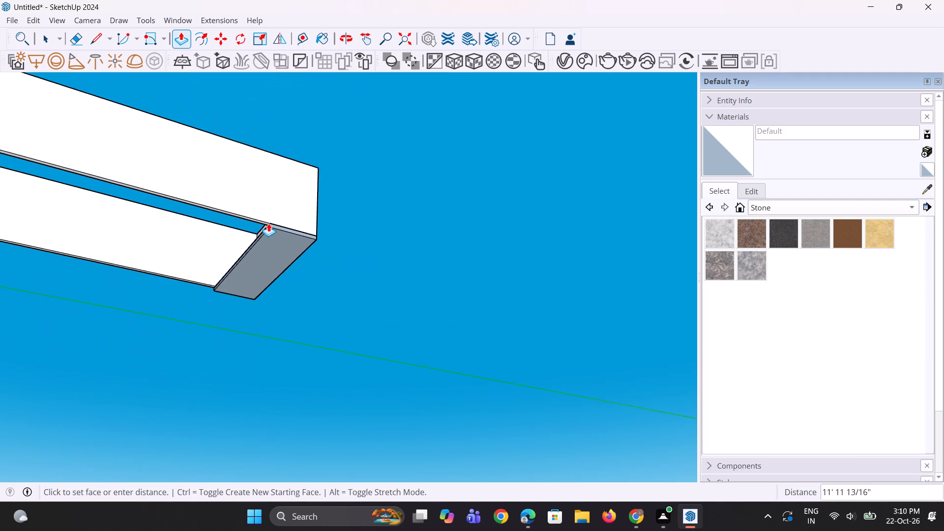
pyautogui.scroll(-8, 268, 223)
pyautogui.moveTo(141, 181); pyautogui.dragTo(307, 261, button='middle')
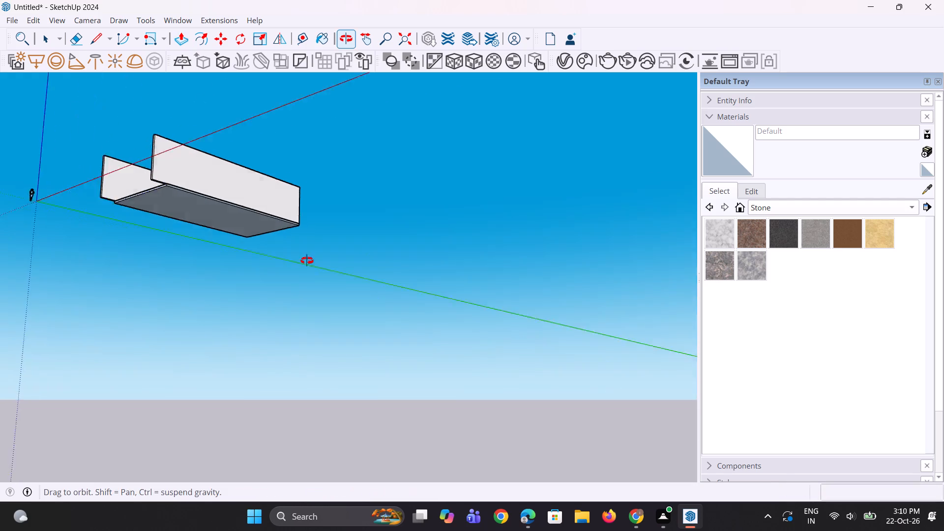
pyautogui.moveTo(307, 261); pyautogui.dragTo(318, 259, button='middle')
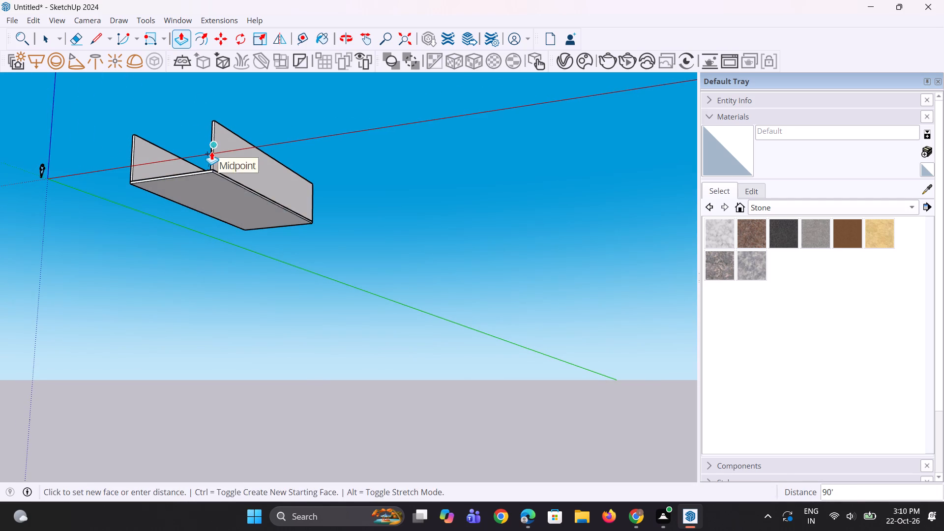
pyautogui.click(211, 151)
pyautogui.moveTo(240, 245); pyautogui.dragTo(370, 366, button='middle')
pyautogui.press('space')
pyautogui.press('space')
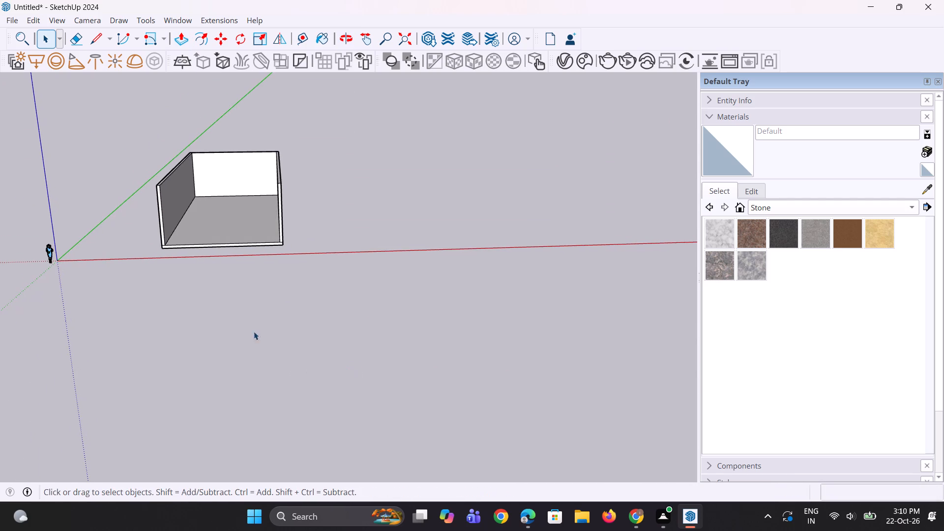
pyautogui.scroll(2, 220, 231)
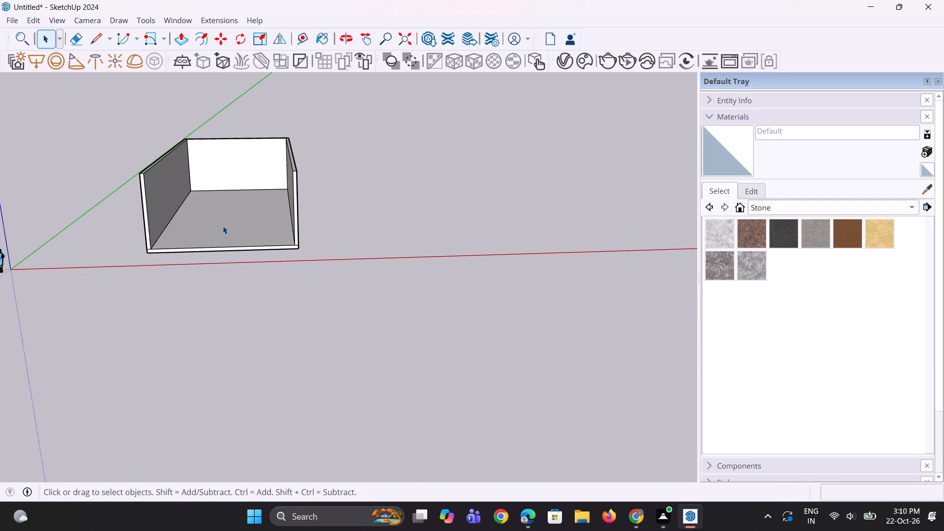
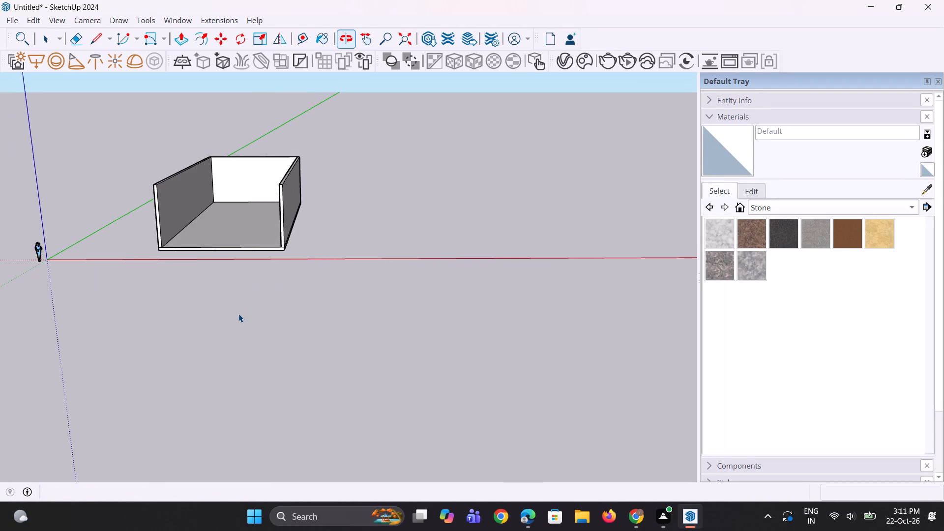
# Examine the hall's walls, floor and open front from several angles.
pyautogui.scroll(8, 238, 314)
pyautogui.scroll(-10, 277, 386)
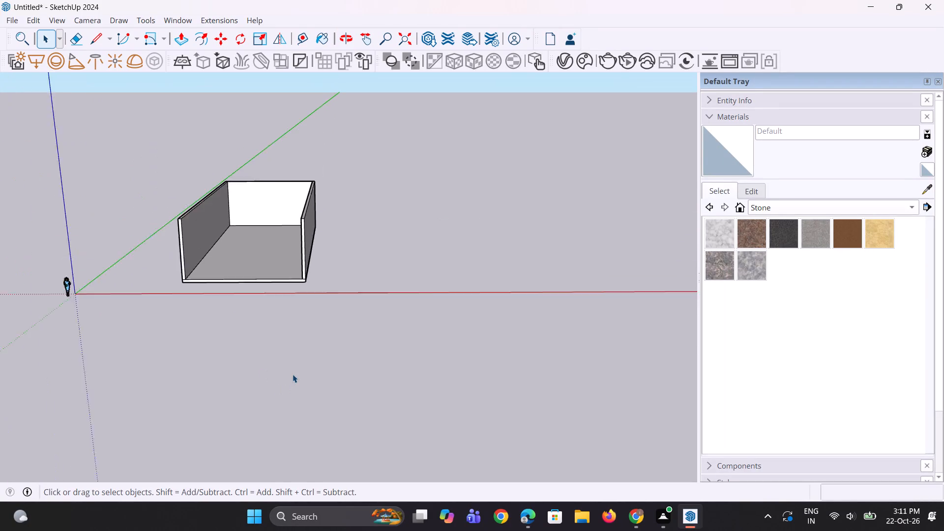
pyautogui.scroll(8, 213, 183)
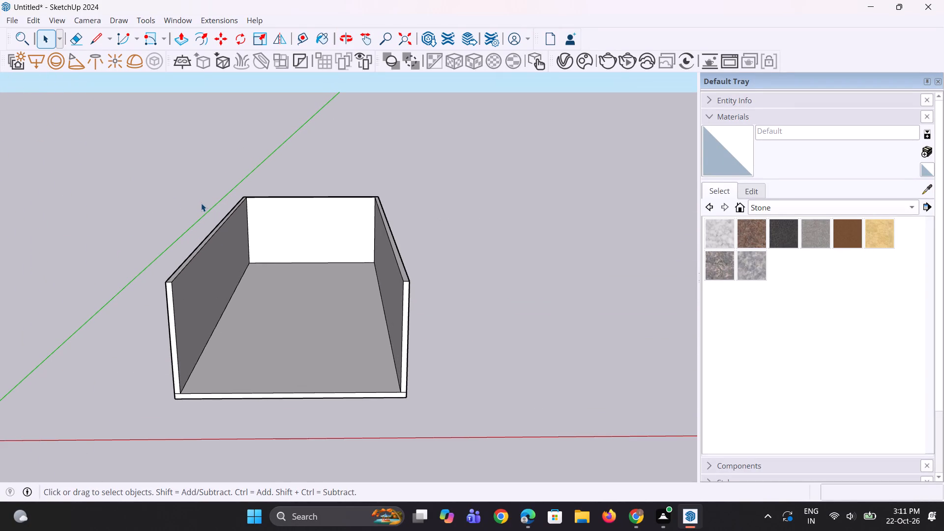
pyautogui.moveTo(203, 240); pyautogui.dragTo(169, 251, button='middle')
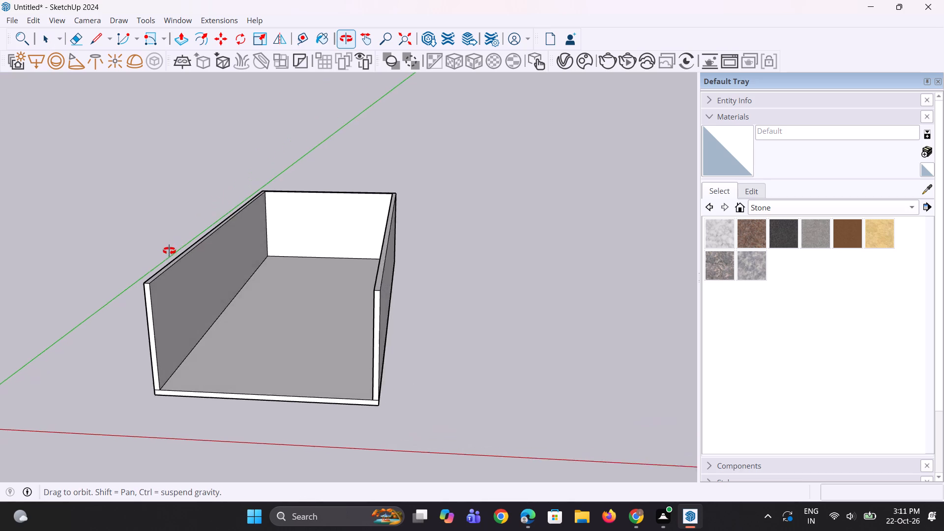
pyautogui.moveTo(169, 251); pyautogui.dragTo(238, 261, button='middle')
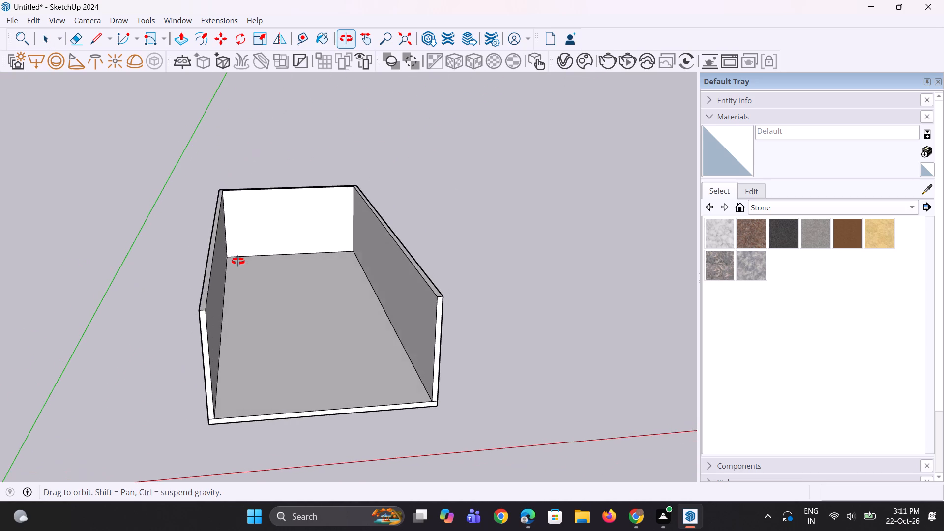
pyautogui.moveTo(238, 261); pyautogui.dragTo(228, 262, button='middle')
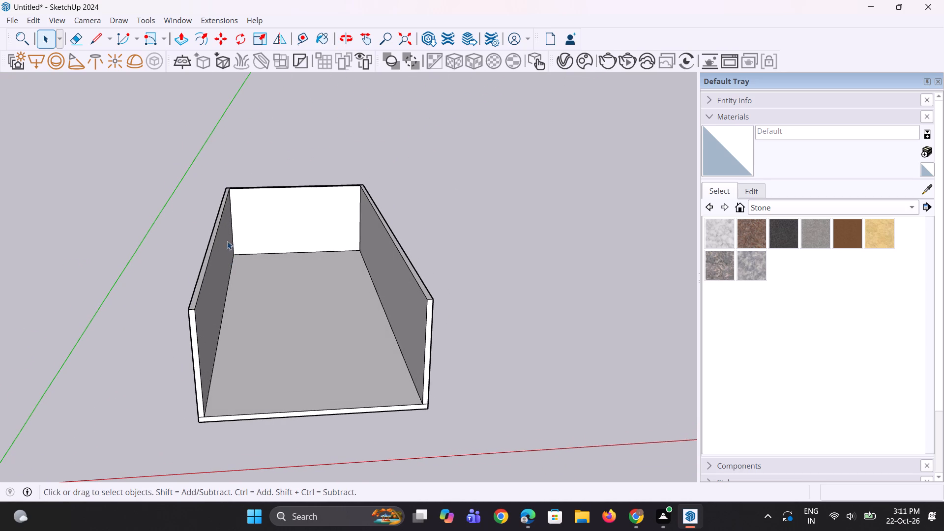
pyautogui.scroll(2, 227, 230)
pyautogui.scroll(-3, 233, 216)
pyautogui.moveTo(235, 216); pyautogui.dragTo(337, 220, button='middle')
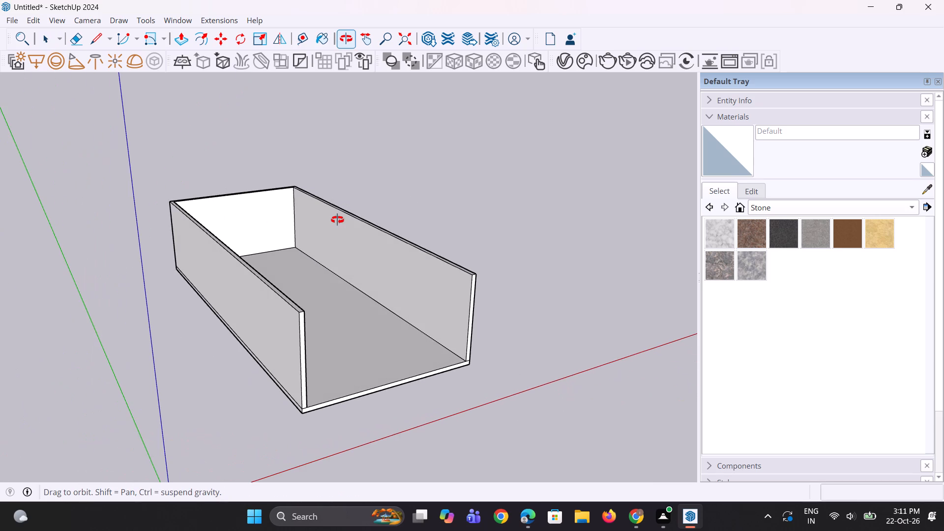
pyautogui.moveTo(337, 220); pyautogui.dragTo(338, 220, button='middle')
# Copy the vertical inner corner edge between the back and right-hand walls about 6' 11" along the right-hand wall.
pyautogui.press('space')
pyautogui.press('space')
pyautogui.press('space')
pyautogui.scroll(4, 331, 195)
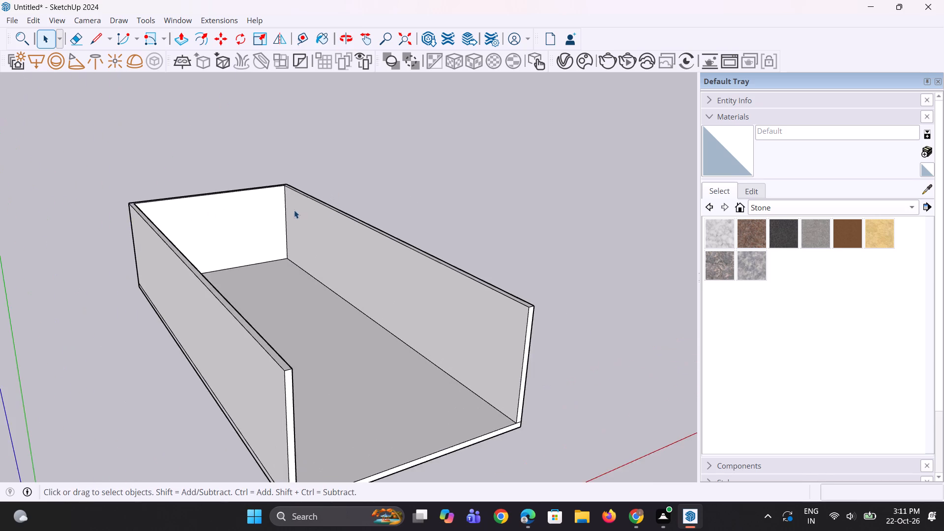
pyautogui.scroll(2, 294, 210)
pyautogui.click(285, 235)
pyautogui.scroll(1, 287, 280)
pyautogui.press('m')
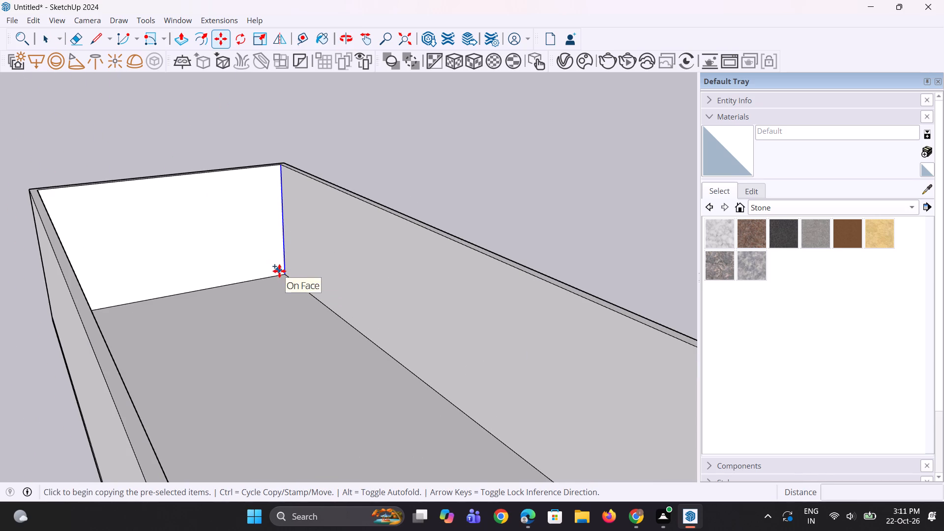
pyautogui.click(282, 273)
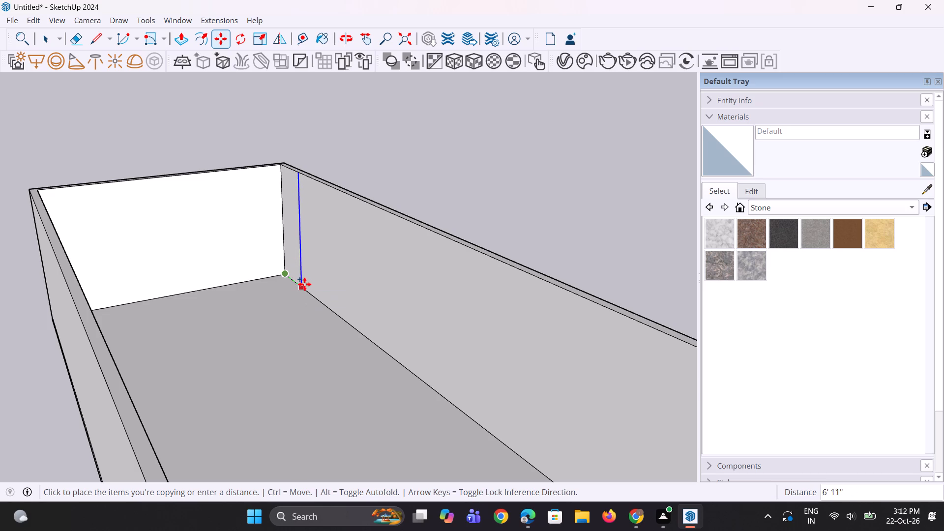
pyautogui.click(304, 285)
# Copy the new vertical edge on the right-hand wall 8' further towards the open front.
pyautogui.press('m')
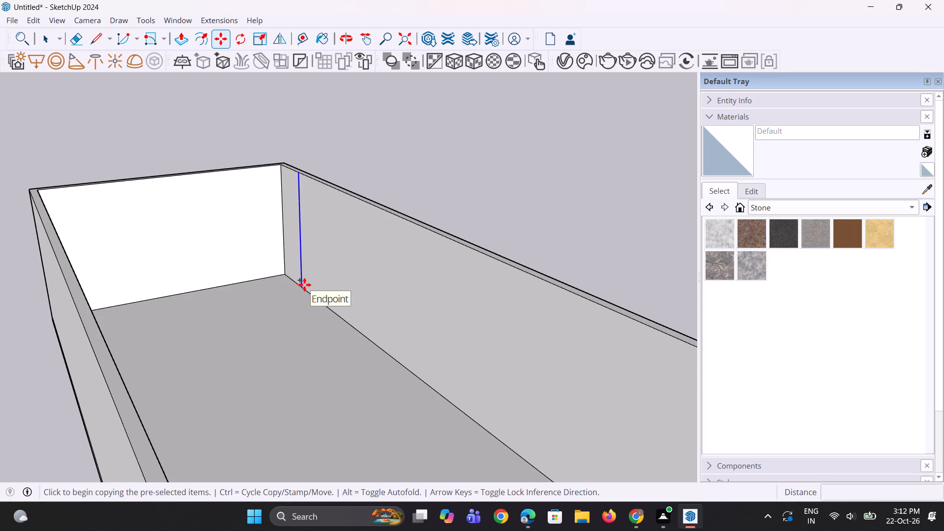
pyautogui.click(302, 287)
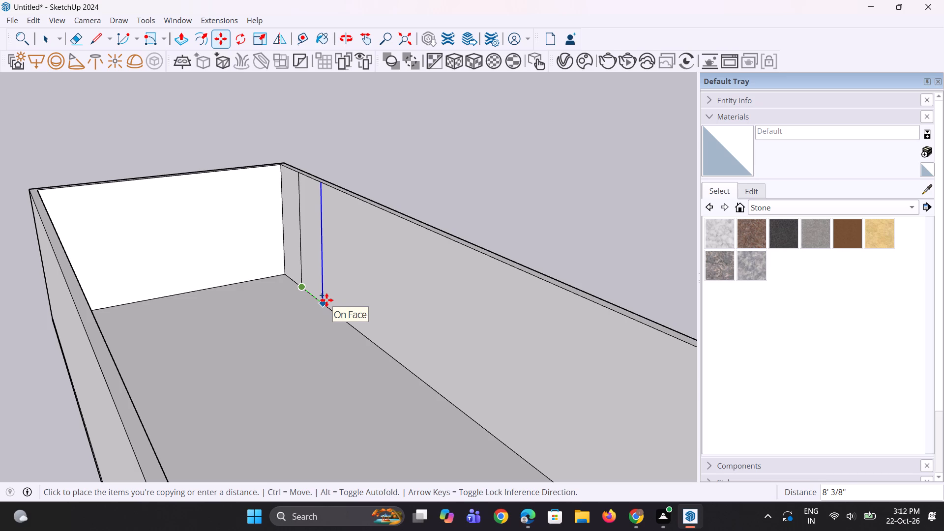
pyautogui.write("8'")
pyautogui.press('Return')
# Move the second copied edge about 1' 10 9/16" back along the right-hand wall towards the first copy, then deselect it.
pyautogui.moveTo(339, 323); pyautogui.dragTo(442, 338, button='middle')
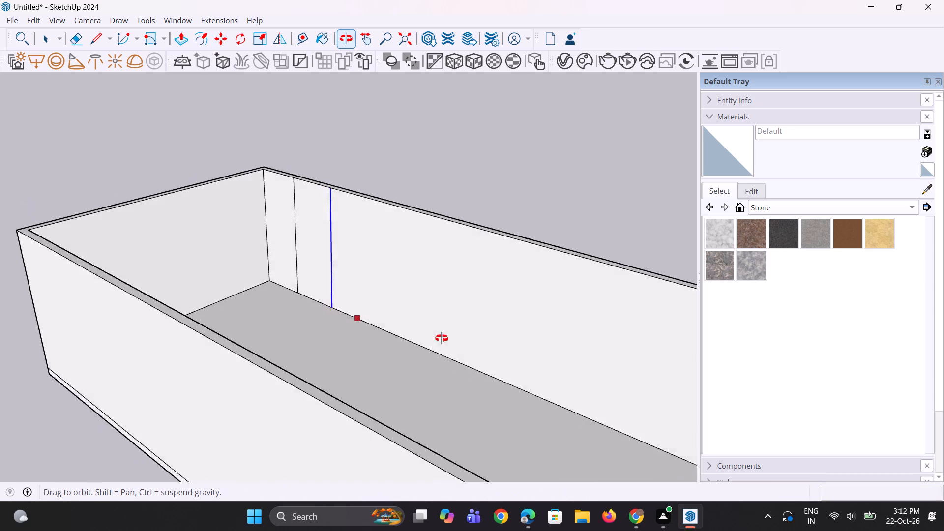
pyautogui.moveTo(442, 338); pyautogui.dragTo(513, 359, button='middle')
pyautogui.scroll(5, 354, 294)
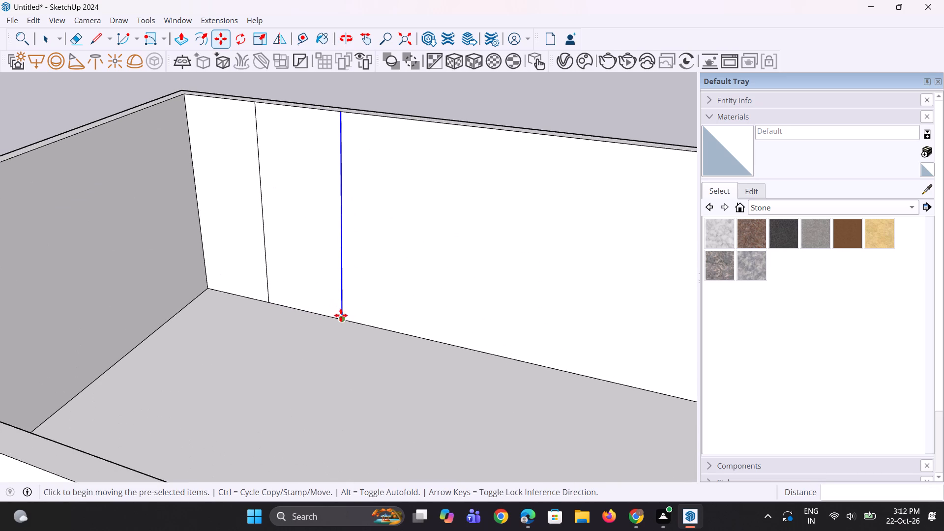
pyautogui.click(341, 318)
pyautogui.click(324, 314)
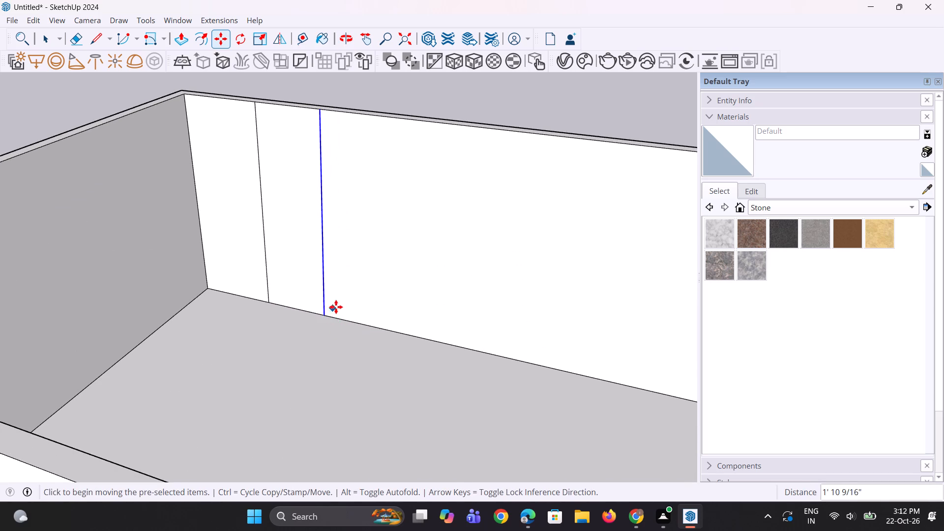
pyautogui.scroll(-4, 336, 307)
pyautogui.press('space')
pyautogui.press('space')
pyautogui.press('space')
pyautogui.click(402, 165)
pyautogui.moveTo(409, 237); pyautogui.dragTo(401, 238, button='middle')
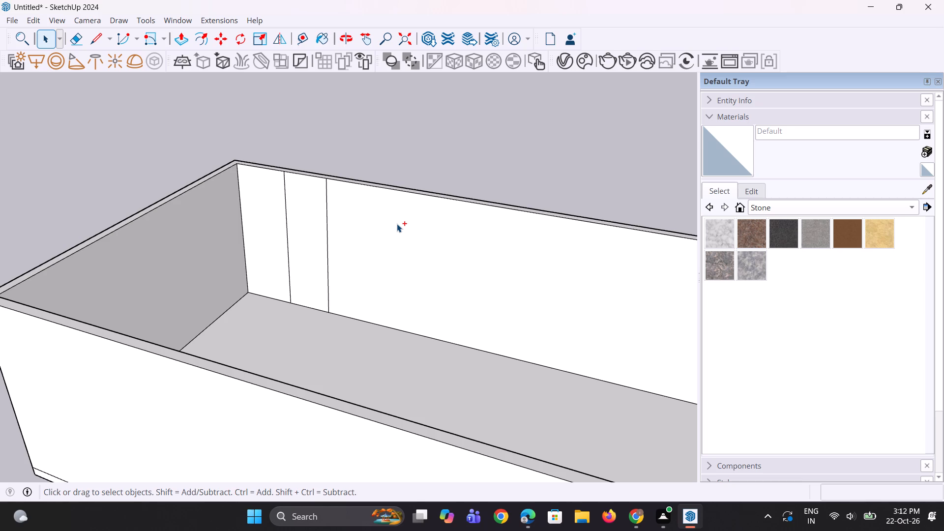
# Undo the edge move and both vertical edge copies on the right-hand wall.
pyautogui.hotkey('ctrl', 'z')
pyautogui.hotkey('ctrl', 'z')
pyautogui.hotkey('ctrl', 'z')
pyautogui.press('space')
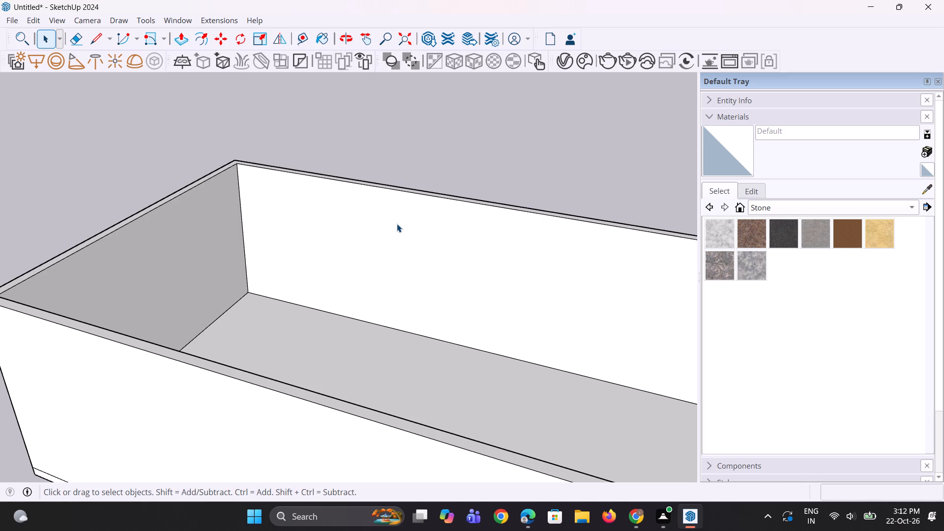
# Copy the vertical inner corner edge between the back and right-hand walls 26' along the right-hand wall towards the open front.
pyautogui.scroll(-6, 158, 235)
pyautogui.scroll(1, 158, 235)
pyautogui.moveTo(162, 239); pyautogui.dragTo(198, 270, button='middle')
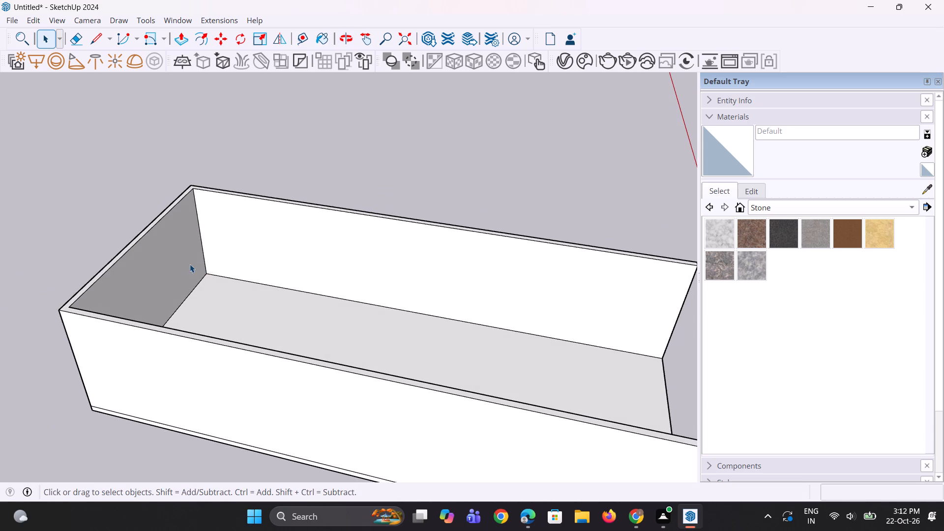
pyautogui.click(204, 263)
pyautogui.scroll(2, 213, 283)
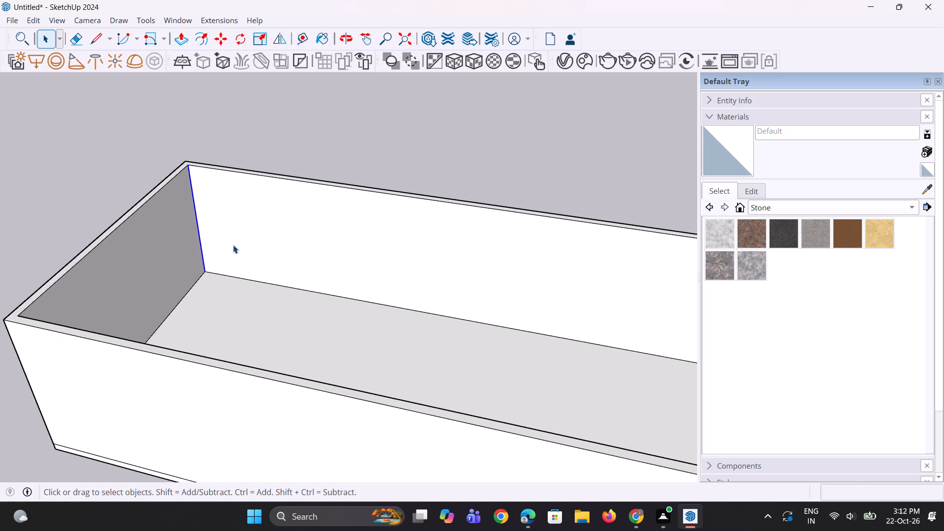
pyautogui.press('m')
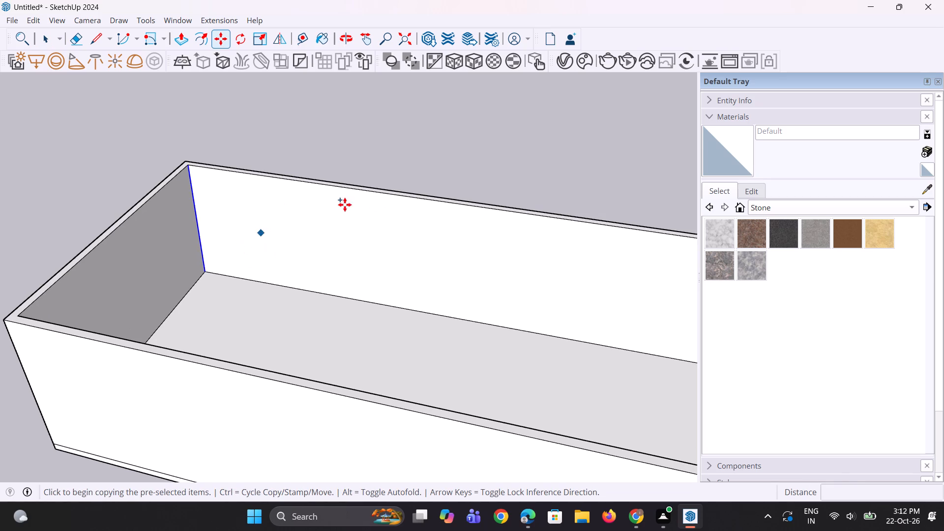
pyautogui.click(206, 266)
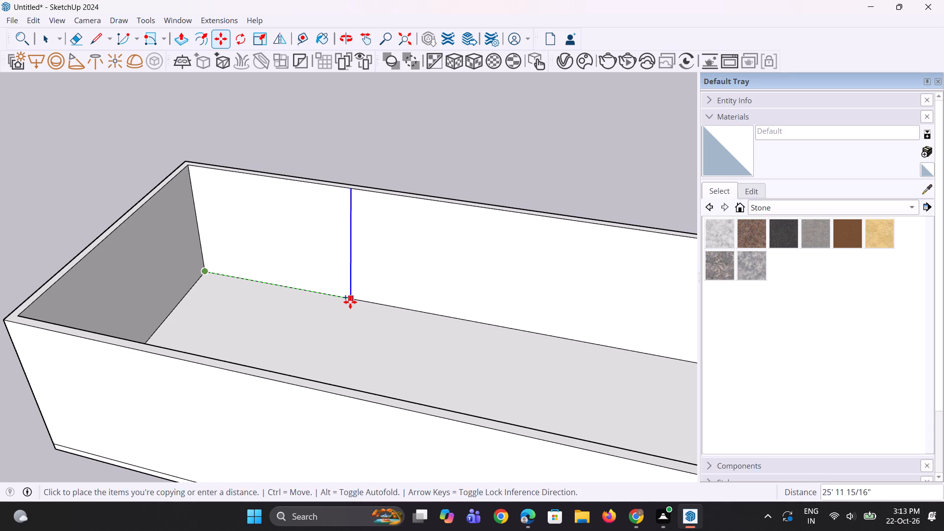
pyautogui.write("26'")
pyautogui.press('Return')
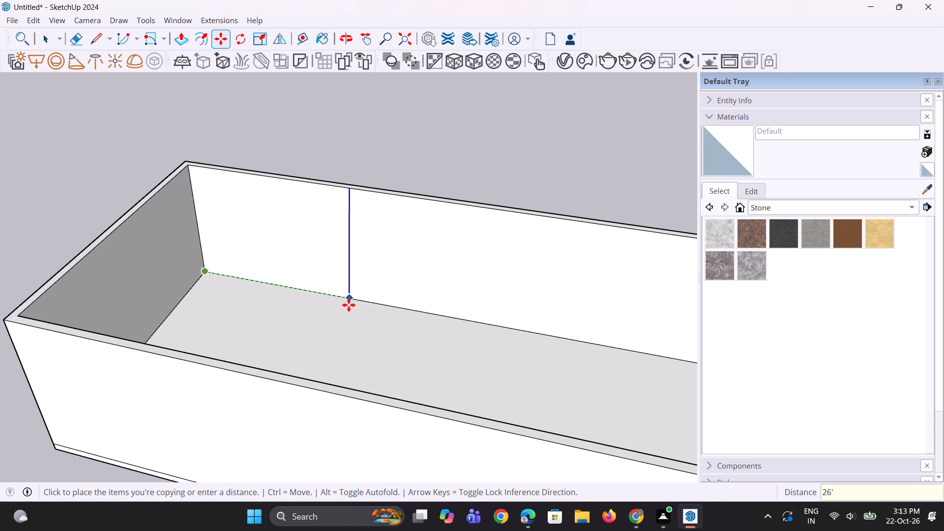
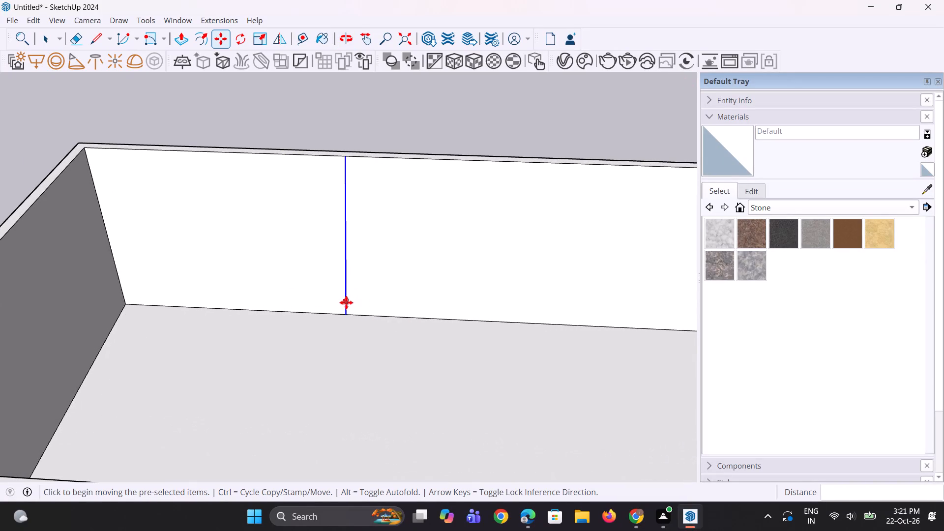
# Copy the new vertical edge on the right-hand wall 6' further towards the open front.
pyautogui.press('m')
pyautogui.scroll(2, 367, 321)
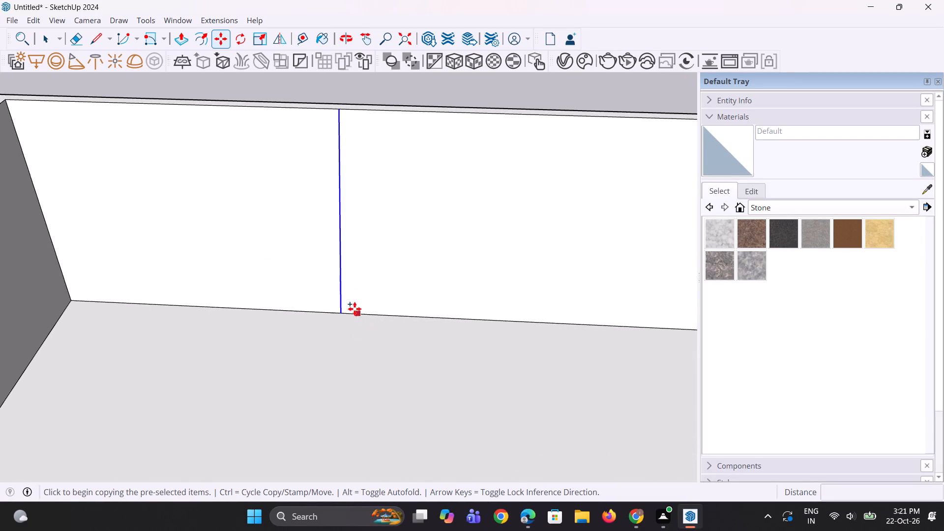
pyautogui.click(340, 314)
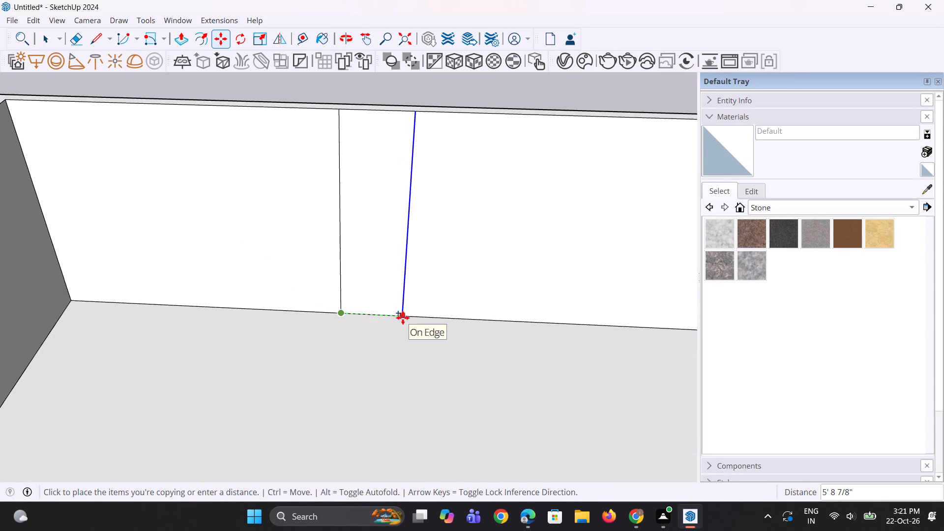
pyautogui.write("6'")
pyautogui.press('Return')
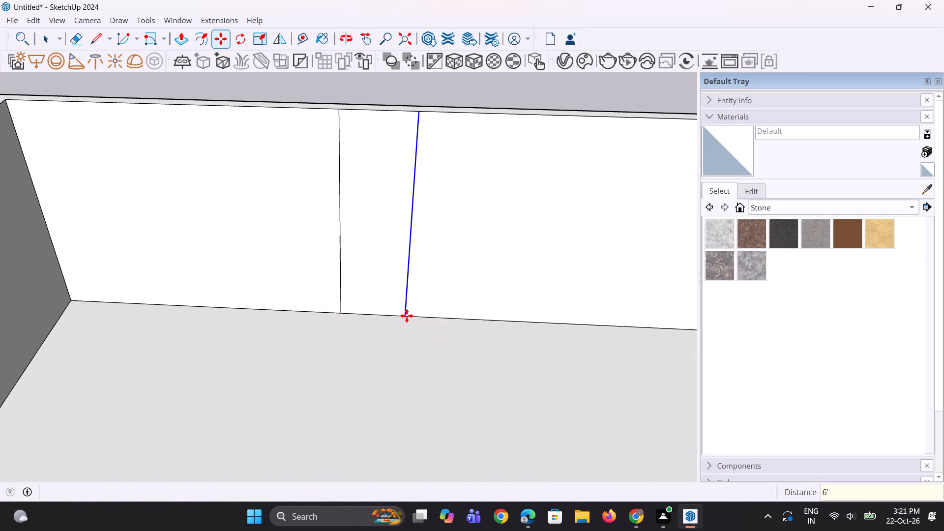
# Copy the 6' wide wall strip between the two vertical edges about 14' 3" along the right-hand wall towards the open front.
pyautogui.scroll(-5, 399, 318)
pyautogui.moveTo(371, 313); pyautogui.dragTo(363, 293, button='middle')
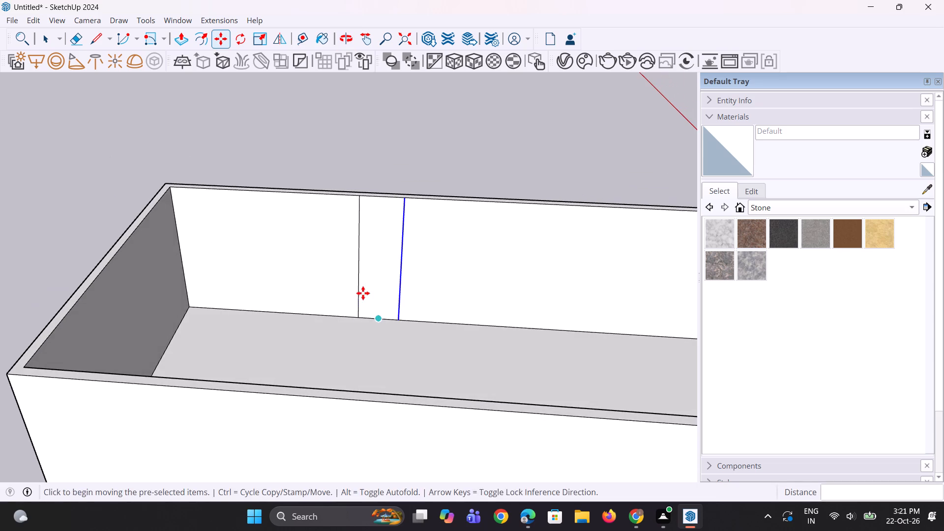
pyautogui.press('space')
pyautogui.click(373, 300)
pyautogui.press('m')
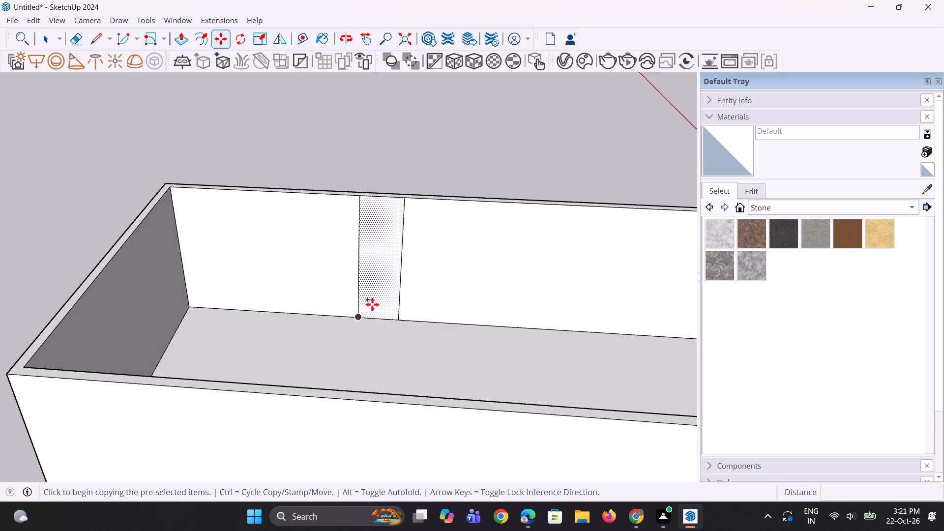
pyautogui.click(373, 304)
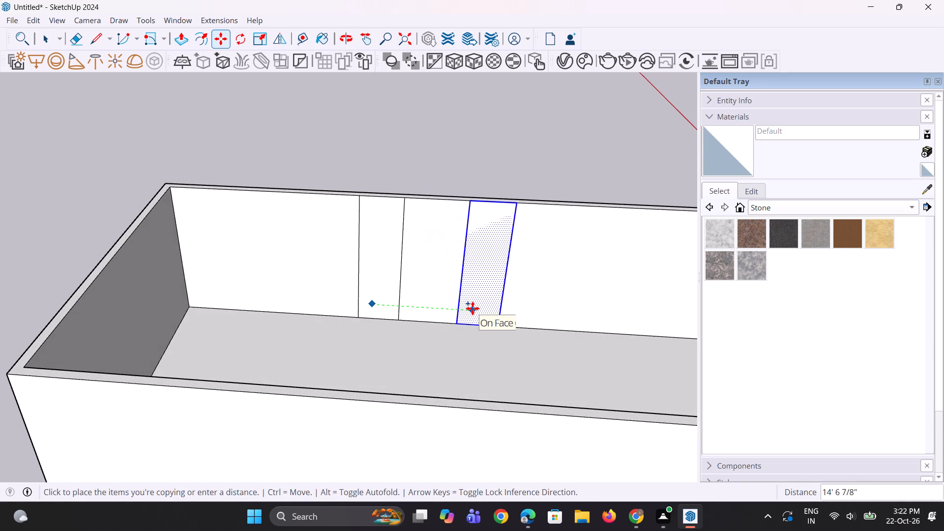
pyautogui.click(470, 309)
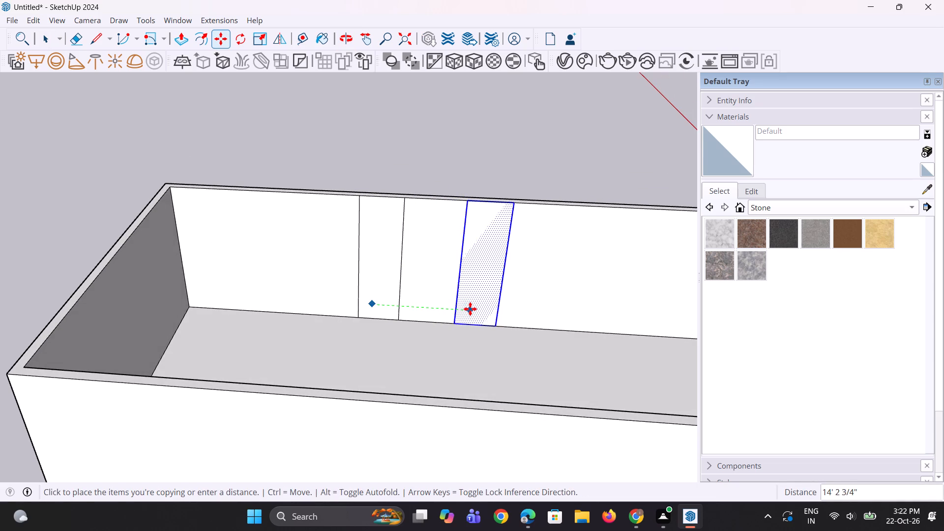
# Copy the second wall strip about 7' 9" further along the right-hand wall towards the open front, then deselect it.
pyautogui.scroll(-5, 325, 318)
pyautogui.moveTo(410, 325); pyautogui.dragTo(405, 319, button='middle')
pyautogui.scroll(2, 405, 318)
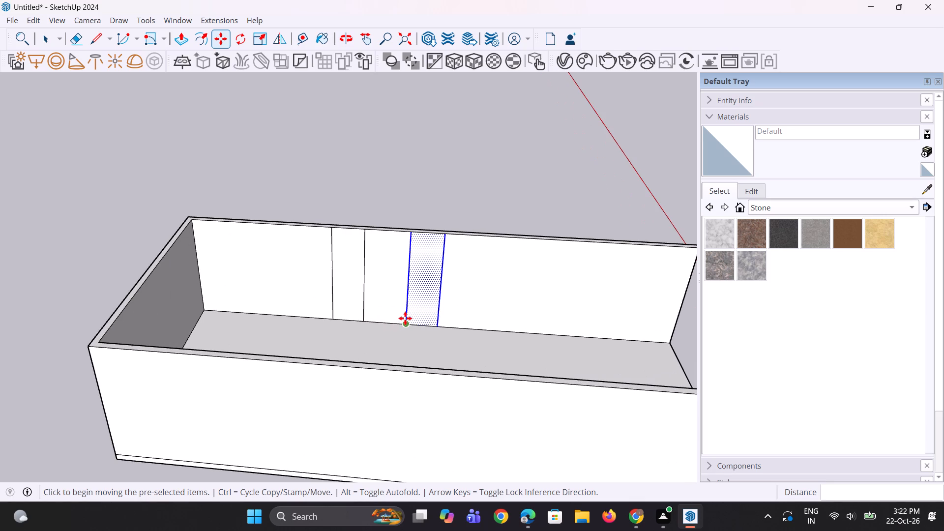
pyautogui.press('m')
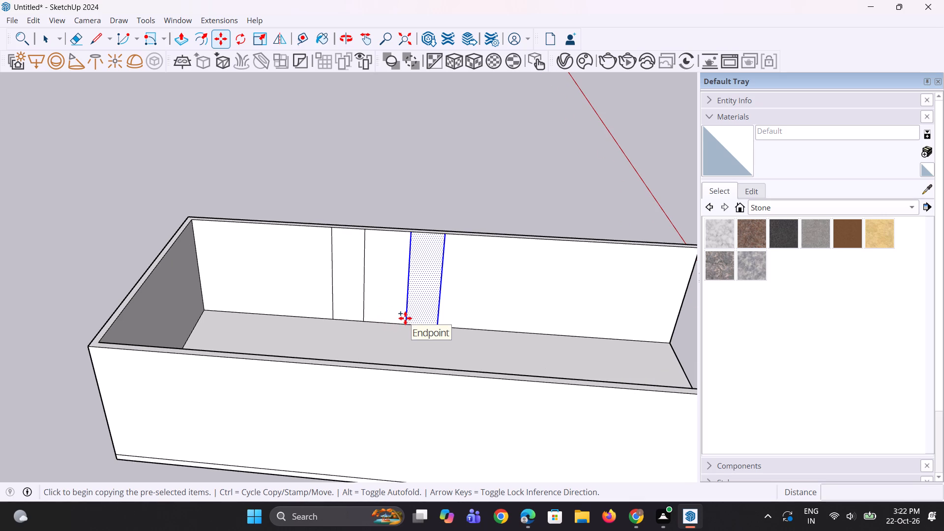
pyautogui.click(426, 303)
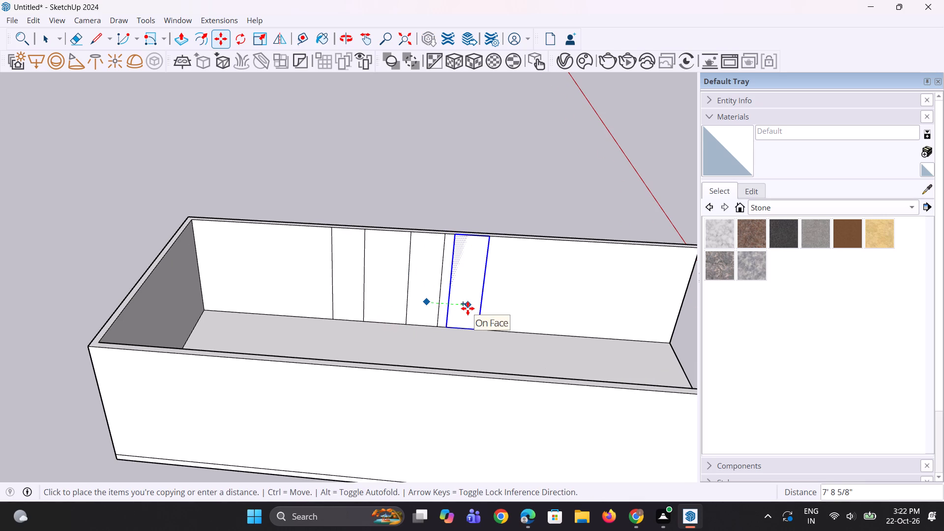
pyautogui.click(468, 308)
pyautogui.press('space')
pyautogui.press('space')
pyautogui.scroll(-2, 389, 326)
pyautogui.click(475, 215)
pyautogui.scroll(1, 478, 303)
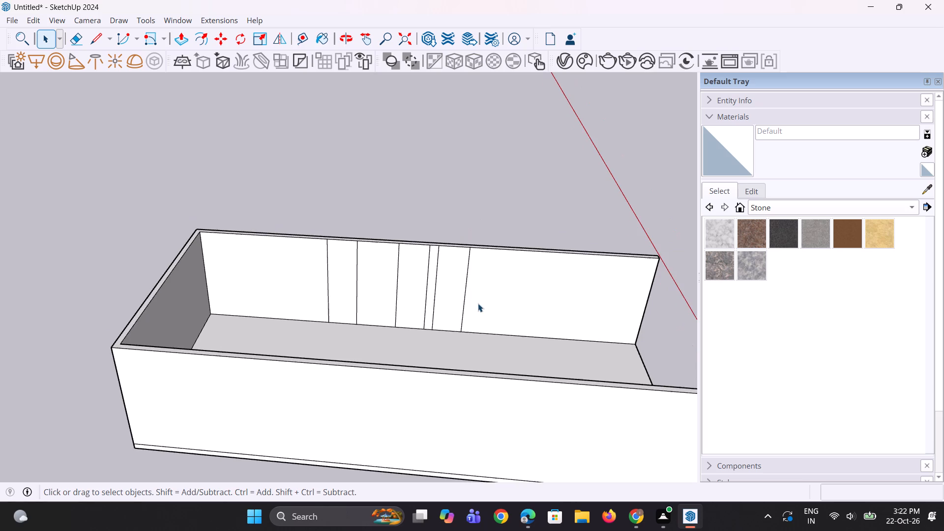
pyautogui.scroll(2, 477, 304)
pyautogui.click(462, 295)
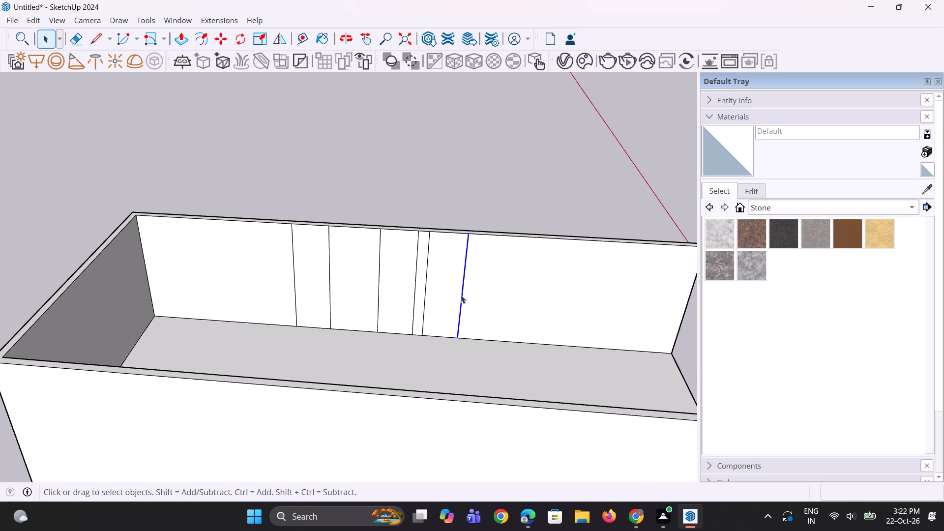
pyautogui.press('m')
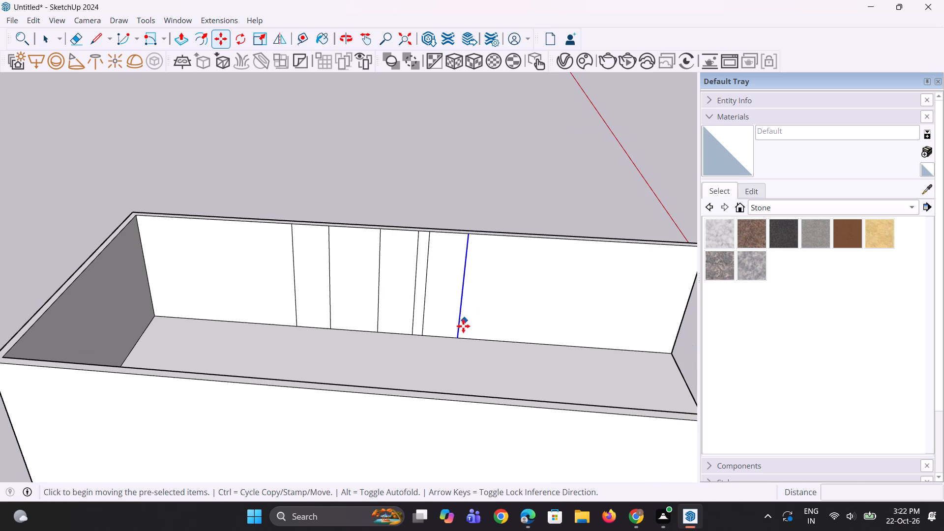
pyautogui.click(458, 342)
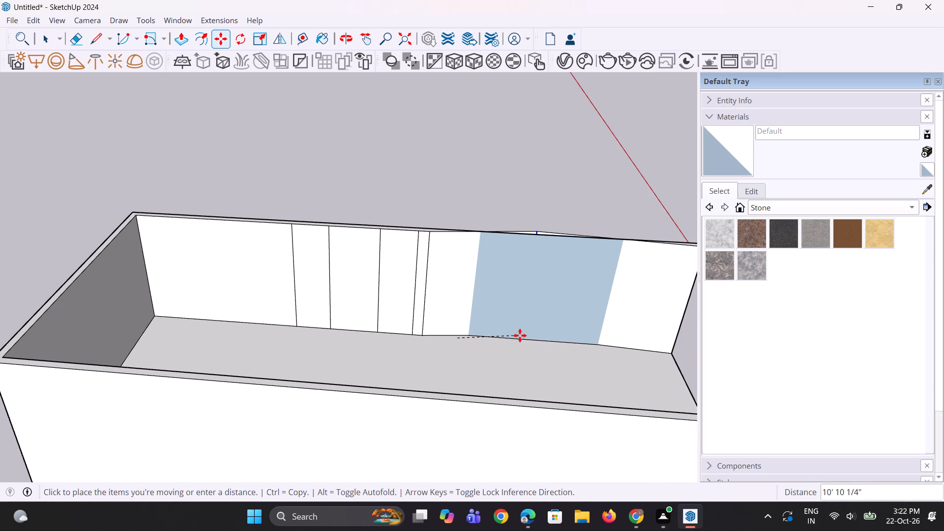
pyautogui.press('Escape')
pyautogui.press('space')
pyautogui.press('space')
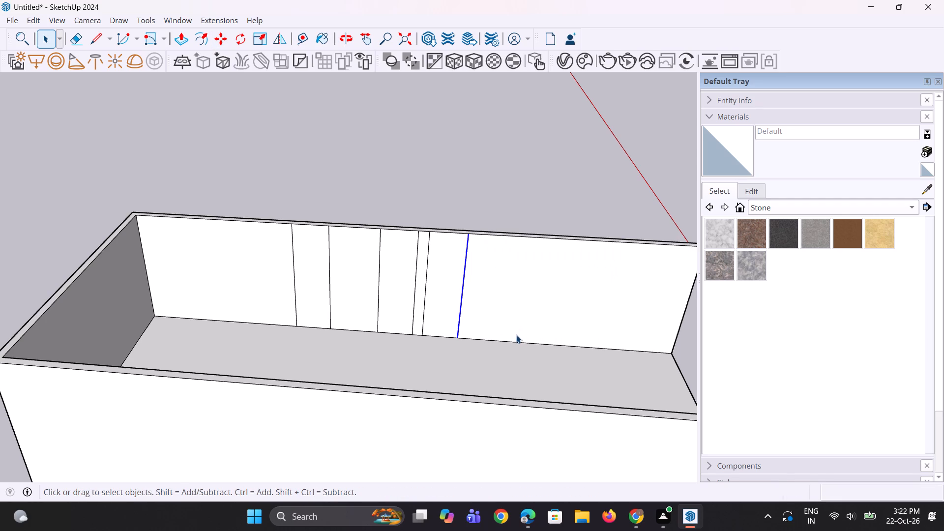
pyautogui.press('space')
# Move the vertical edge nearest the open front about 14' 5" further along the right-hand wall towards the opening.
pyautogui.scroll(-4, 289, 324)
pyautogui.scroll(6, 466, 336)
pyautogui.press('m')
pyautogui.scroll(2, 387, 336)
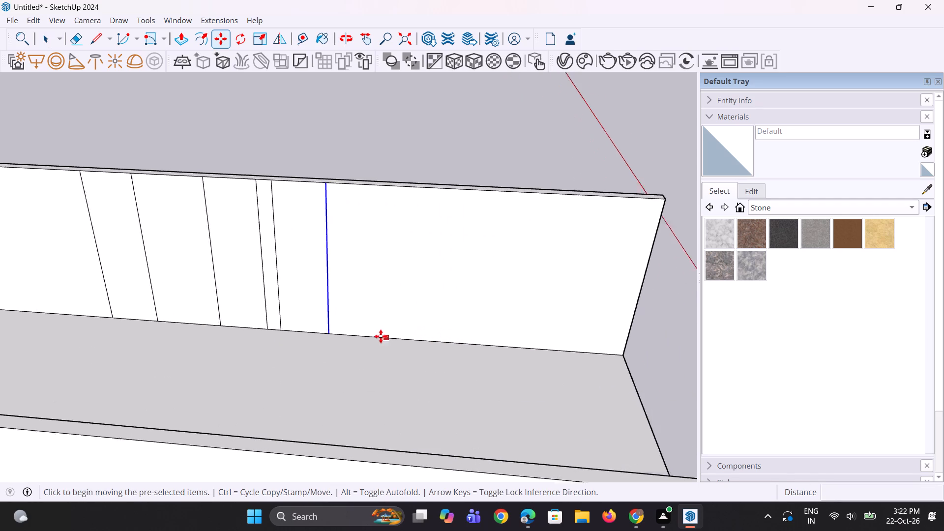
pyautogui.click(324, 332)
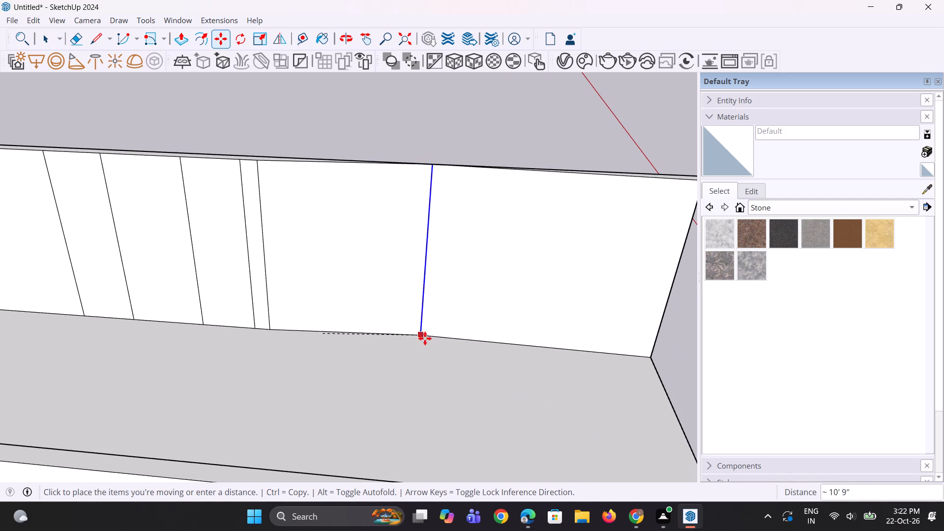
pyautogui.click(454, 340)
pyautogui.scroll(-6, 442, 341)
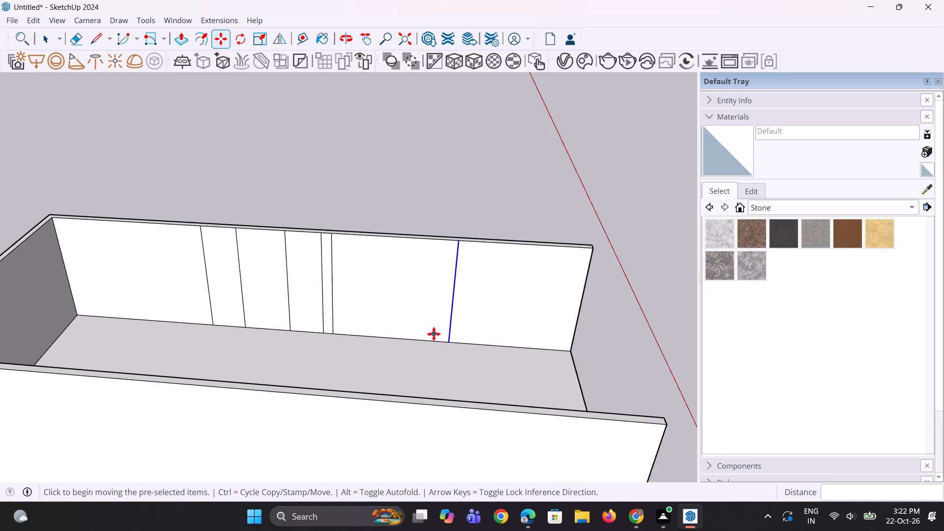
pyautogui.scroll(-2, 434, 334)
pyautogui.press('space')
pyautogui.press('space')
# Copy the vertical inner corner edge between the back and left-hand walls about 16' 2" along the left-hand wall towards the open front.
pyautogui.moveTo(430, 331); pyautogui.dragTo(0, 327, button='middle')
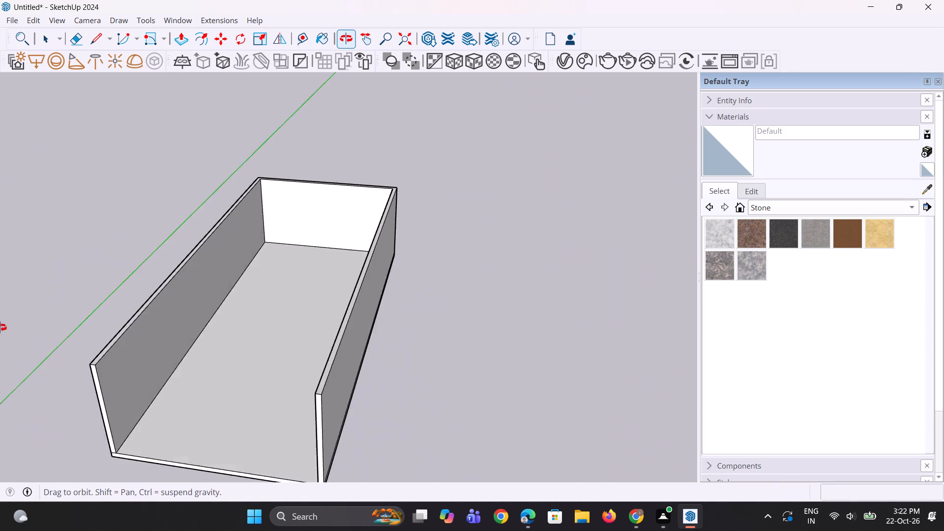
pyautogui.moveTo(0, 327); pyautogui.dragTo(119, 321, button='middle')
pyautogui.scroll(-4, 264, 288)
pyautogui.scroll(1, 282, 242)
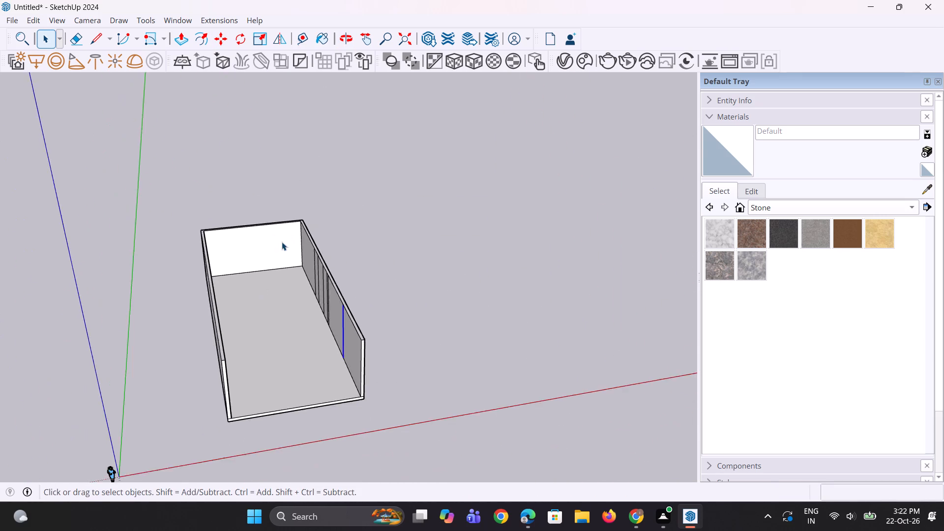
pyautogui.scroll(-1, 282, 242)
pyautogui.moveTo(282, 242); pyautogui.dragTo(106, 306, button='middle')
pyautogui.scroll(6, 289, 195)
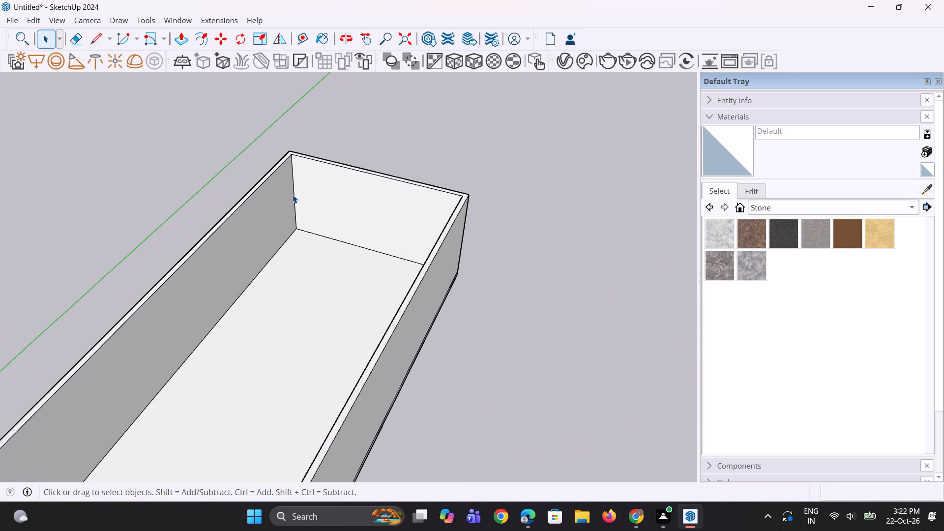
pyautogui.scroll(-4, 187, 410)
pyautogui.moveTo(185, 407); pyautogui.dragTo(159, 253, button='middle')
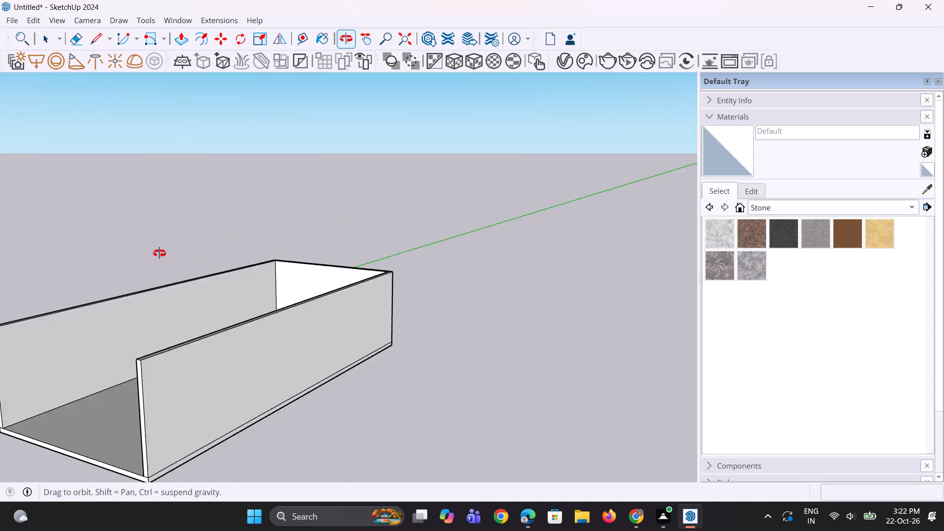
pyautogui.moveTo(159, 253); pyautogui.dragTo(177, 289, button='middle')
pyautogui.scroll(2, 279, 289)
pyautogui.click(269, 298)
pyautogui.scroll(2, 270, 313)
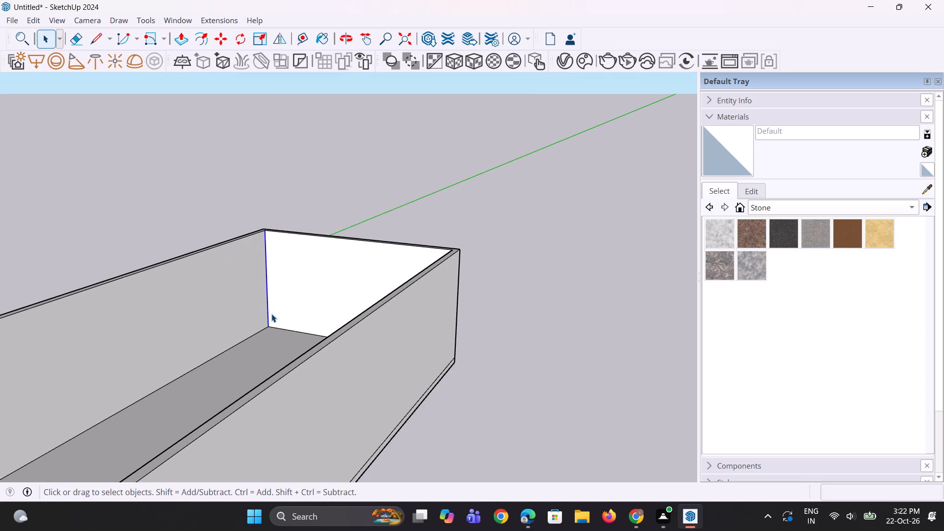
pyautogui.press('m')
pyautogui.scroll(1, 269, 329)
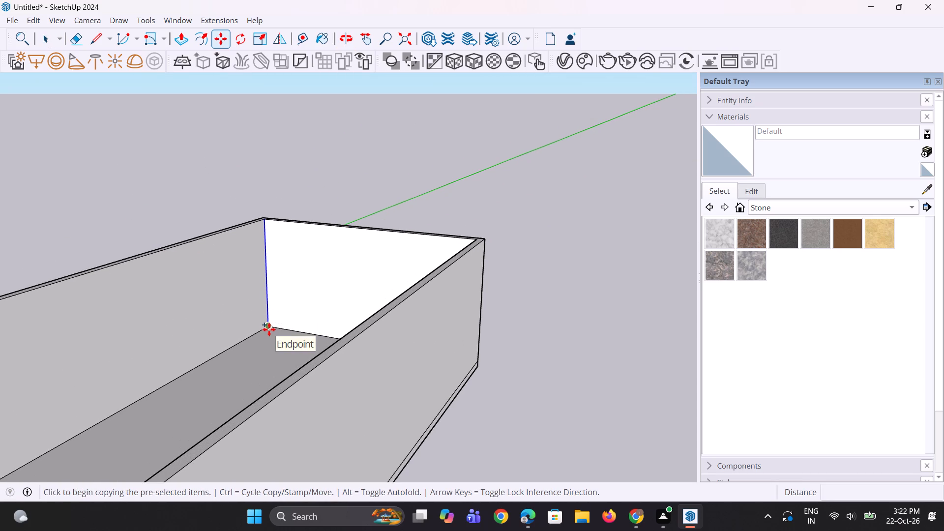
pyautogui.click(274, 325)
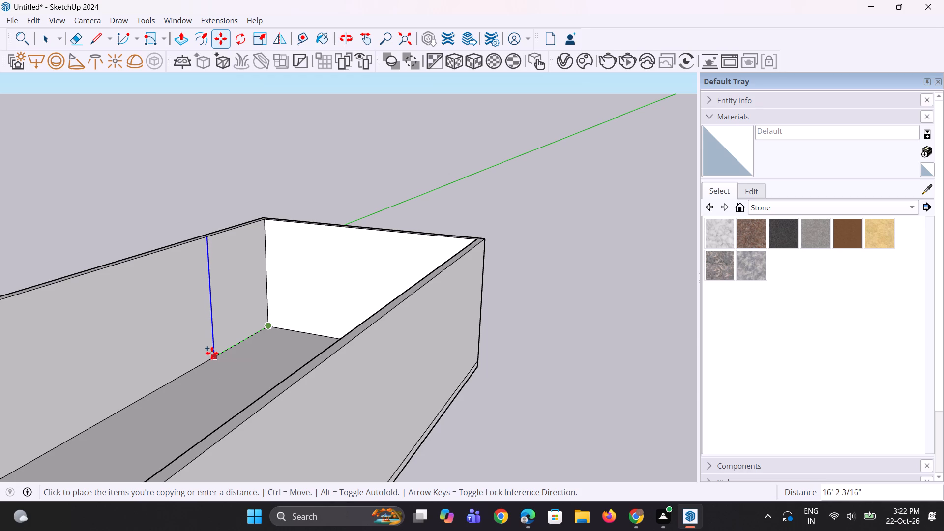
pyautogui.click(212, 353)
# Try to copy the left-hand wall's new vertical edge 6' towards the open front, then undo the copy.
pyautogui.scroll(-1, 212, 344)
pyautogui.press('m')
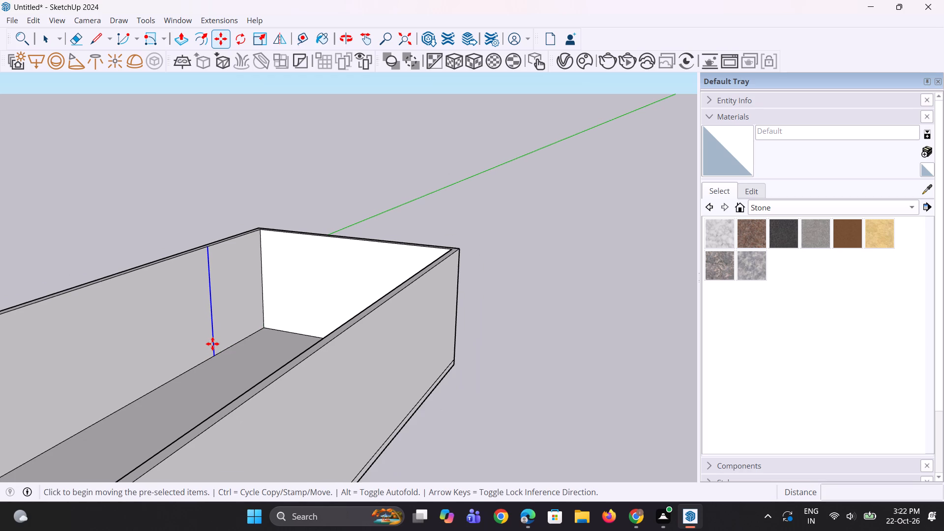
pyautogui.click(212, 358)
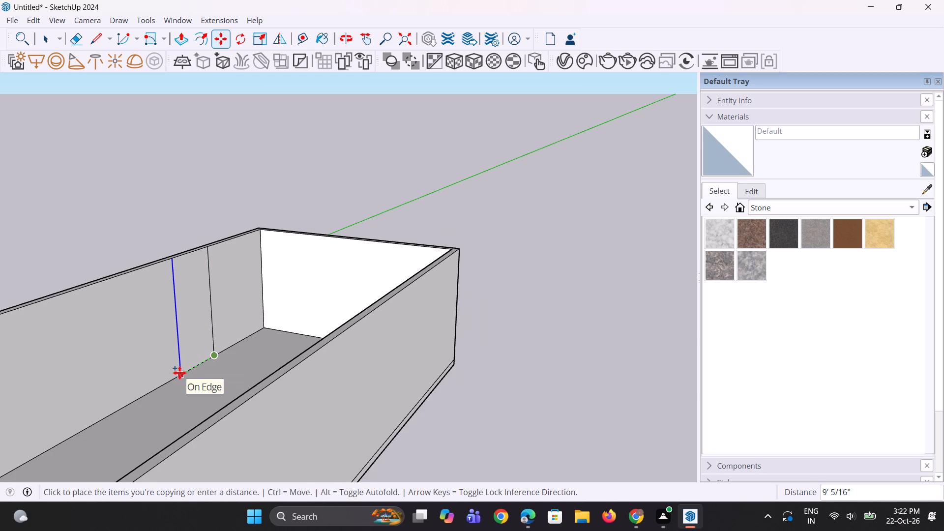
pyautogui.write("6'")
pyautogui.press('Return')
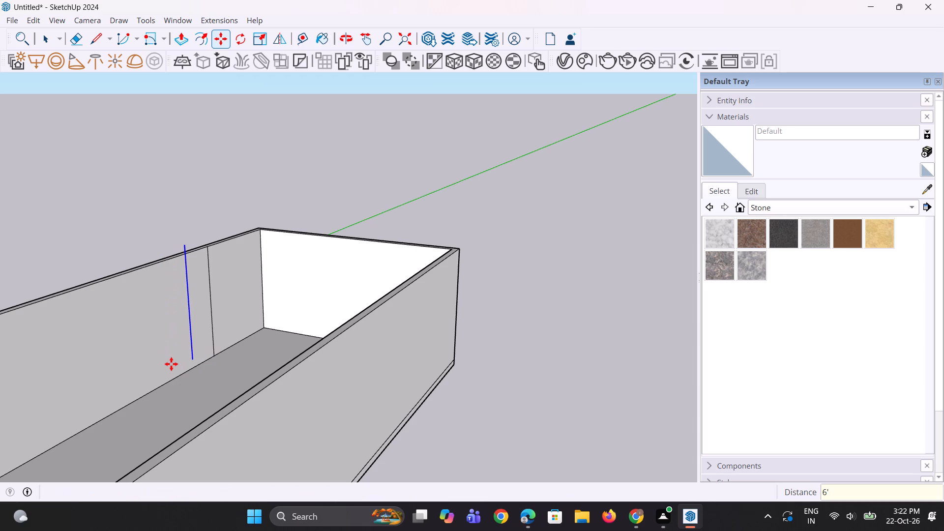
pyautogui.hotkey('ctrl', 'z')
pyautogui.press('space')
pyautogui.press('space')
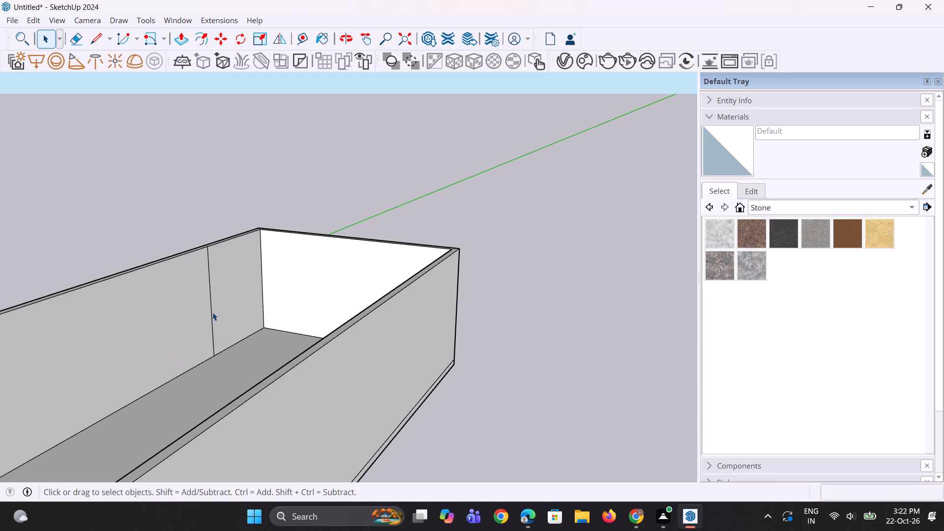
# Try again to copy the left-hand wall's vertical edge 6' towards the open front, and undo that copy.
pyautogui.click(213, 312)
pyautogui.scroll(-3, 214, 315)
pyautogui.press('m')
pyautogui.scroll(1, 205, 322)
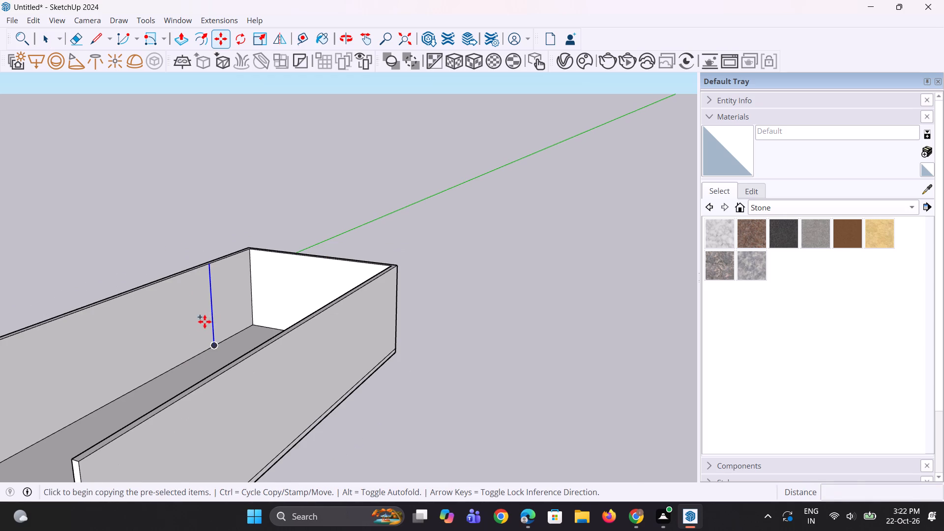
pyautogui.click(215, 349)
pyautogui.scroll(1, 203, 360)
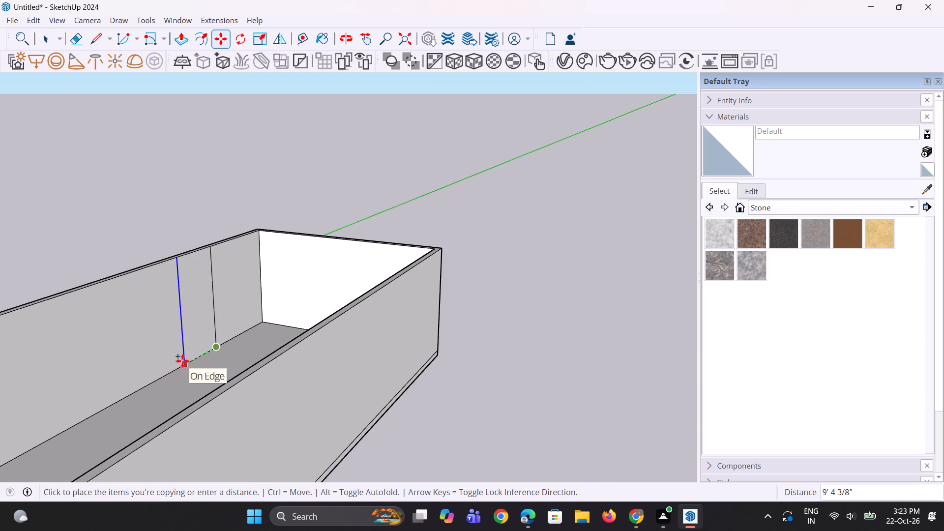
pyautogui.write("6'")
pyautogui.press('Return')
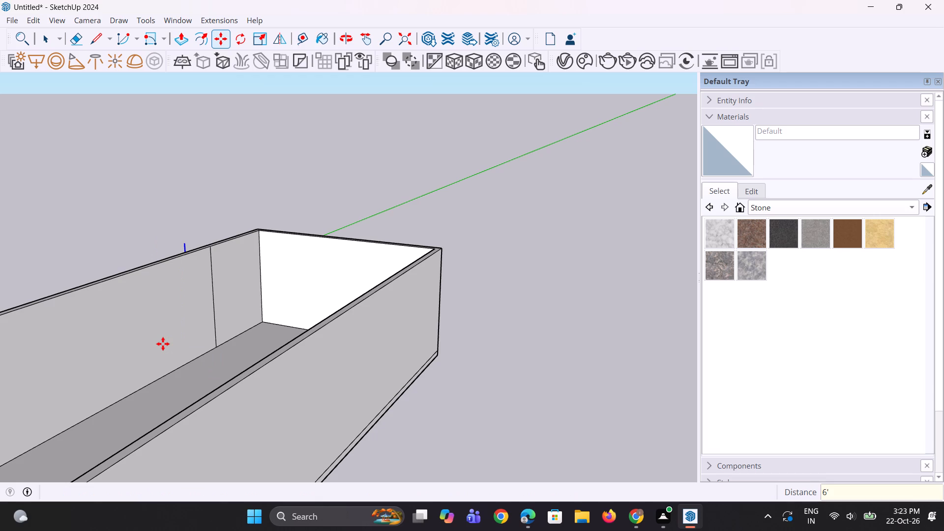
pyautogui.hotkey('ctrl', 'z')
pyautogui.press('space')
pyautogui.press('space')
# Copy the left-hand wall's vertical edge 6' towards the open front.
pyautogui.scroll(-2, 215, 332)
pyautogui.click(213, 329)
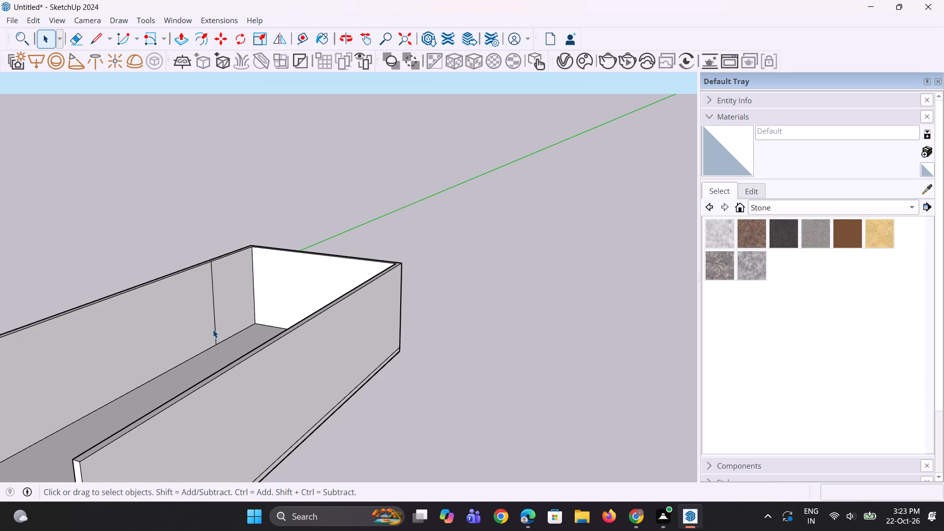
pyautogui.scroll(1, 220, 351)
pyautogui.moveTo(221, 351); pyautogui.dragTo(231, 356, button='middle')
pyautogui.click(213, 335)
pyautogui.scroll(1, 210, 359)
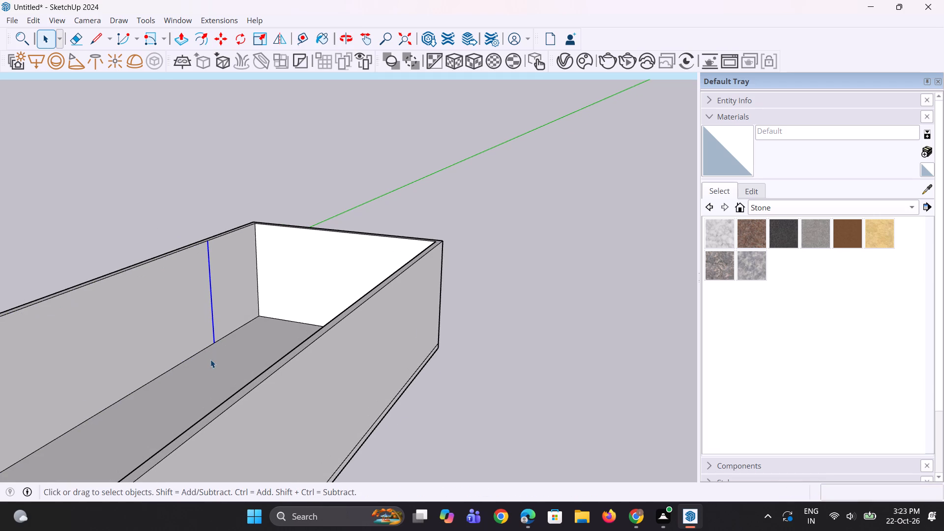
pyautogui.press('m')
pyautogui.click(212, 348)
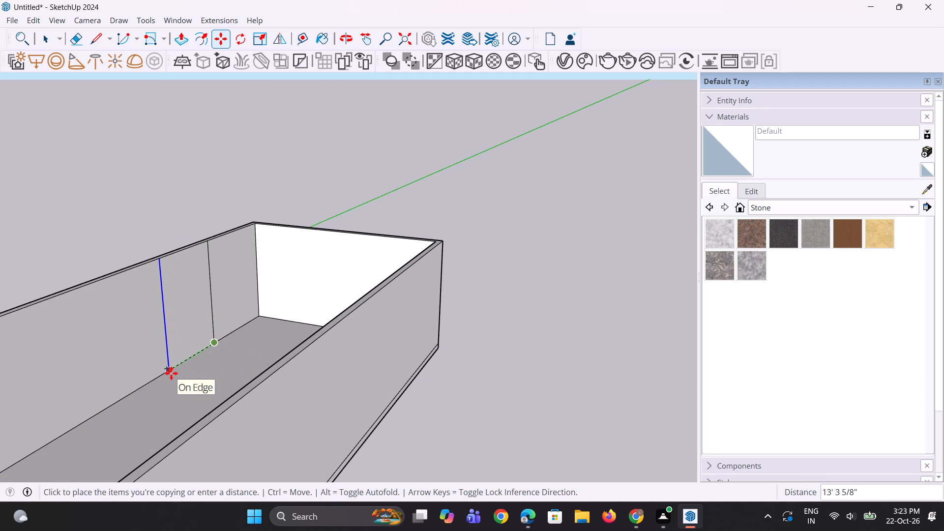
pyautogui.write("6'")
pyautogui.press('Return')
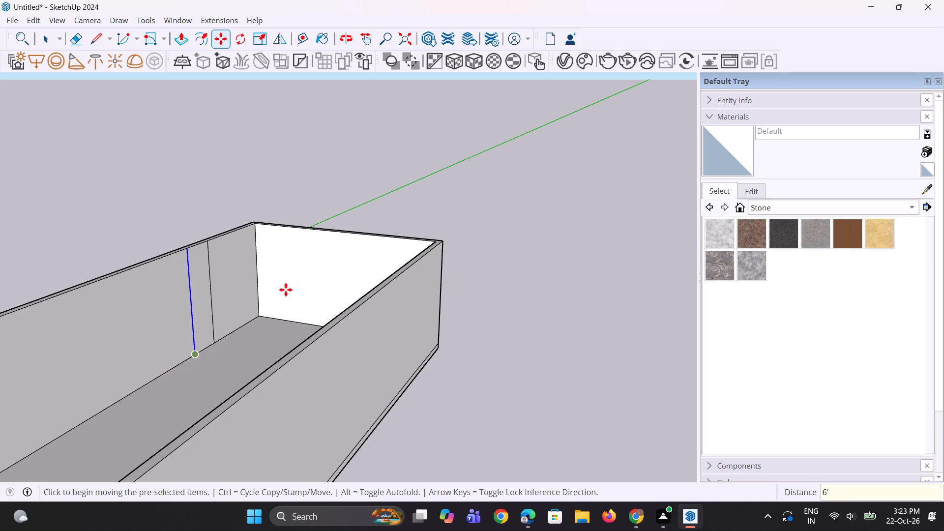
# Move the narrow strip between the left-hand wall's two vertical edges about 13' 8" along the wall towards the open front.
pyautogui.scroll(-4, 291, 284)
pyautogui.moveTo(276, 285); pyautogui.dragTo(200, 327, button='middle')
pyautogui.scroll(4, 237, 269)
pyautogui.moveTo(168, 305); pyautogui.dragTo(342, 297, button='middle')
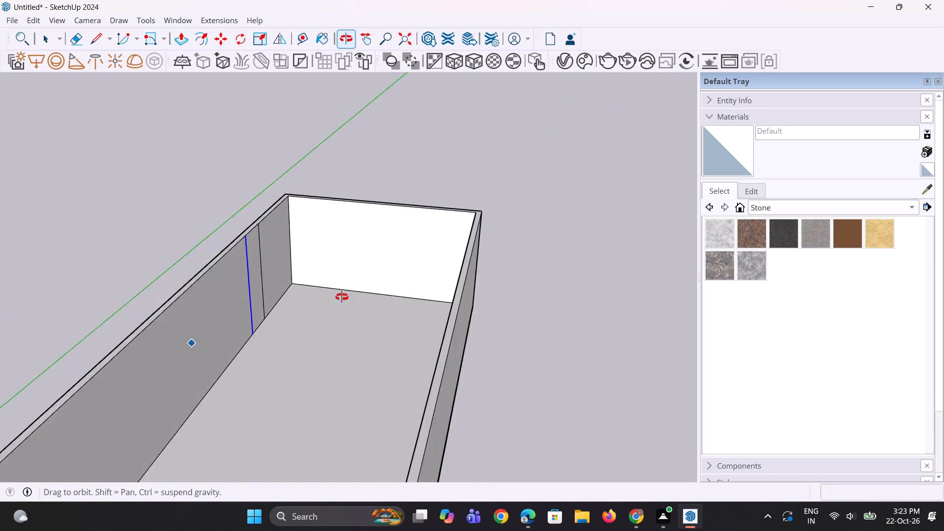
pyautogui.moveTo(342, 297); pyautogui.dragTo(235, 310, button='middle')
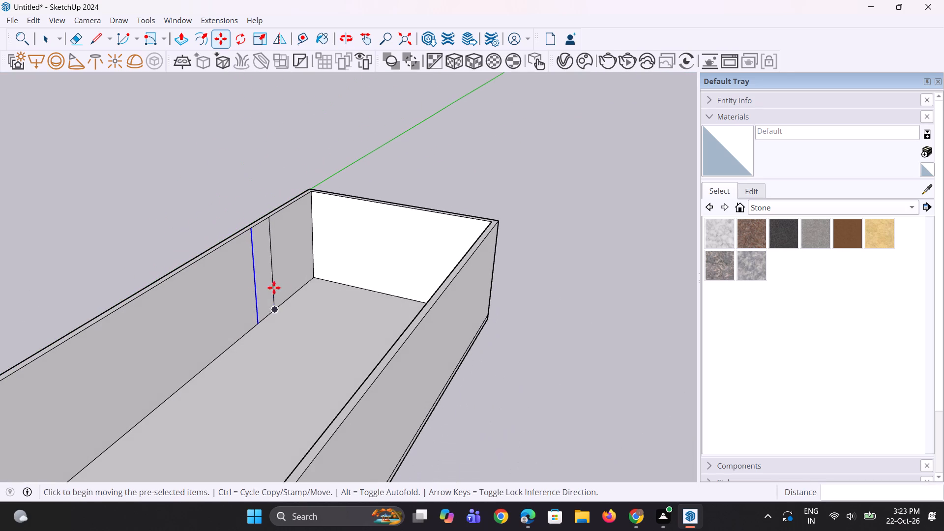
pyautogui.press('space')
pyautogui.press('space')
pyautogui.click(263, 291)
pyautogui.scroll(1, 263, 291)
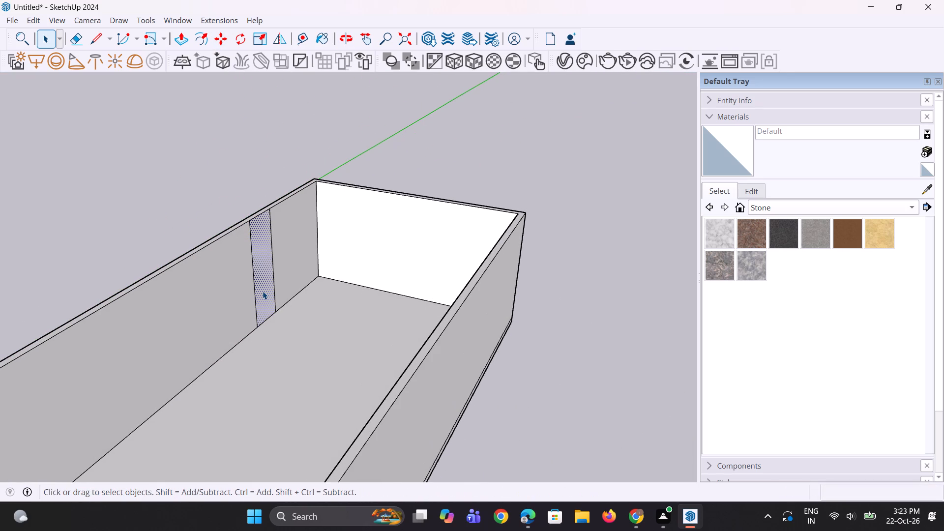
pyautogui.scroll(-1, 263, 291)
pyautogui.press('m')
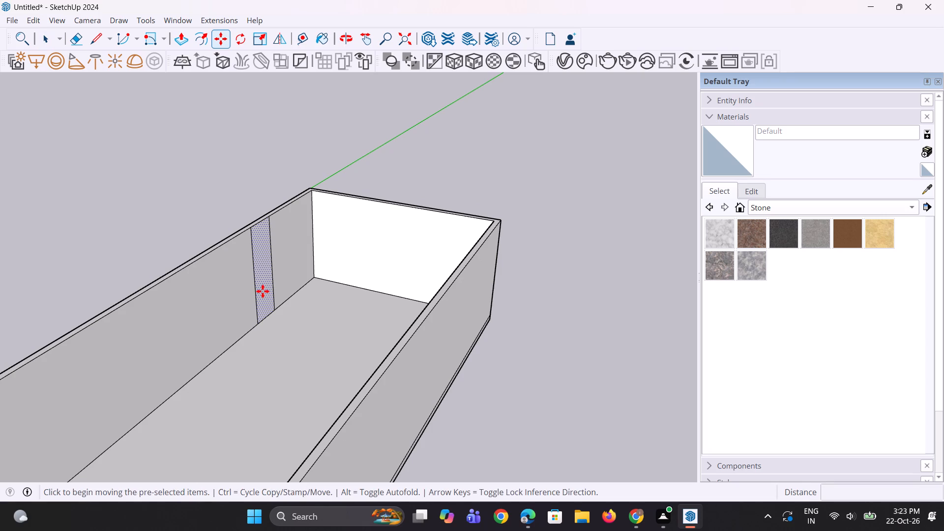
pyautogui.click(263, 291)
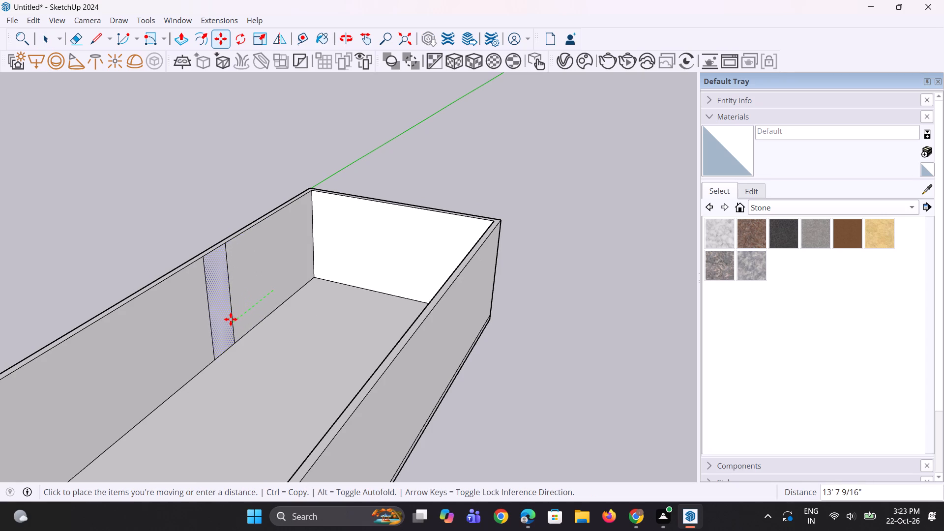
pyautogui.click(231, 319)
pyautogui.moveTo(239, 321); pyautogui.dragTo(193, 314, button='middle')
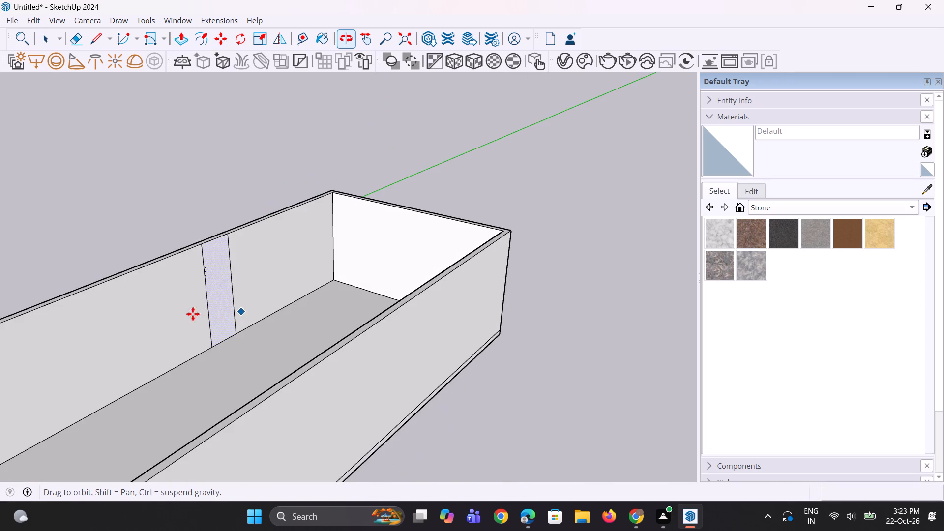
pyautogui.press('space')
pyautogui.press('space')
pyautogui.click(212, 212)
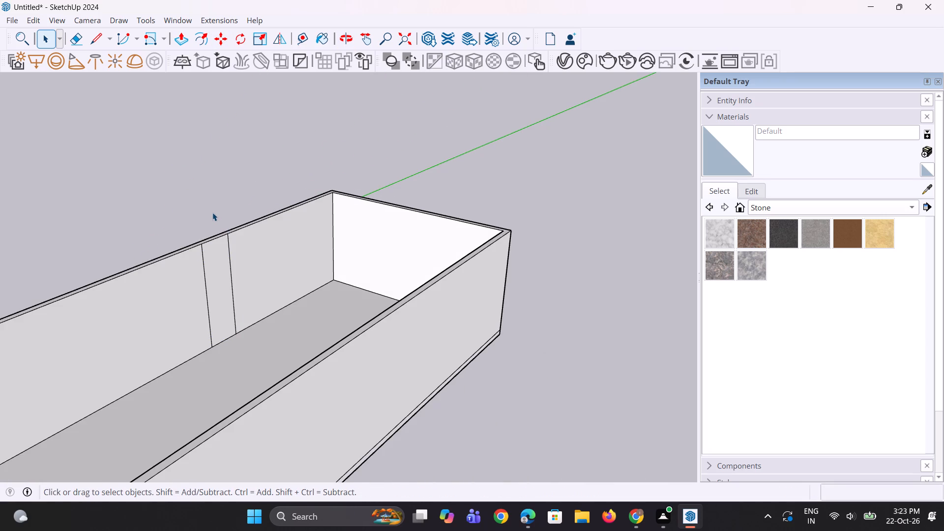
# Copy the left-hand wall's narrow strip about 8' 2" along the wall towards the open front.
pyautogui.scroll(1, 212, 213)
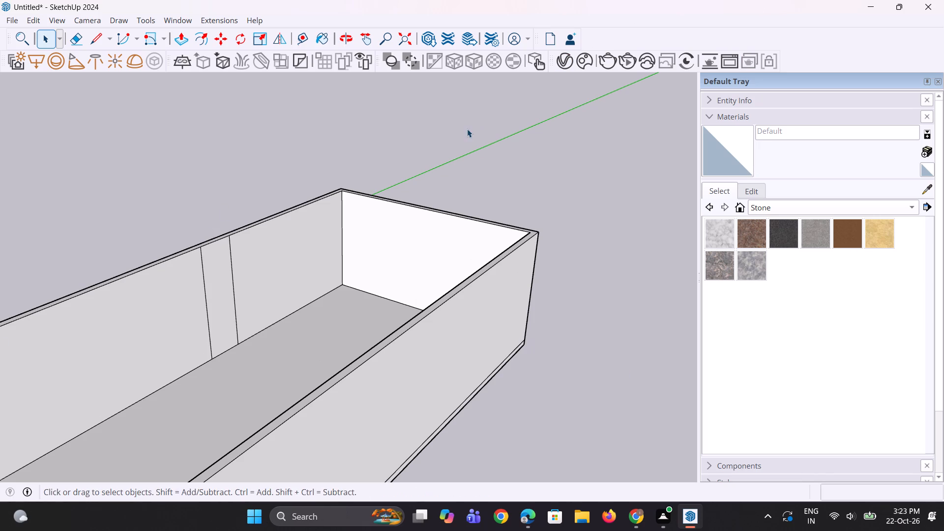
pyautogui.click(226, 301)
pyautogui.press('m')
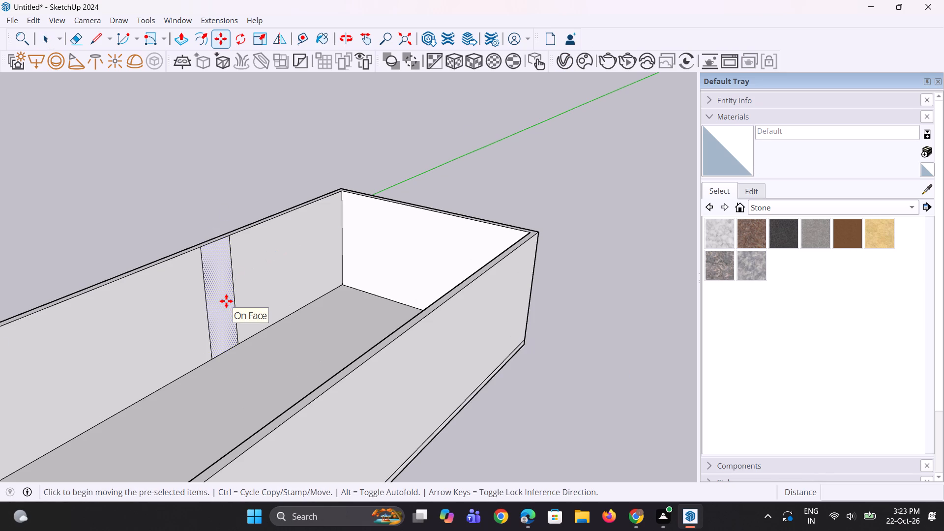
pyautogui.keyDown('ctrl'); pyautogui.click(226, 301); pyautogui.keyUp('ctrl')
pyautogui.click(186, 316)
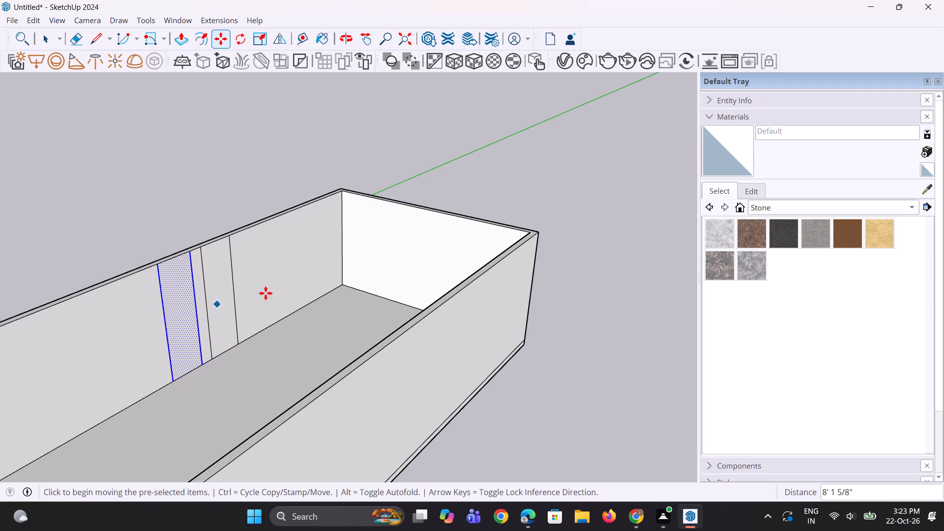
pyautogui.press('space')
pyautogui.press('space')
pyautogui.click(255, 160)
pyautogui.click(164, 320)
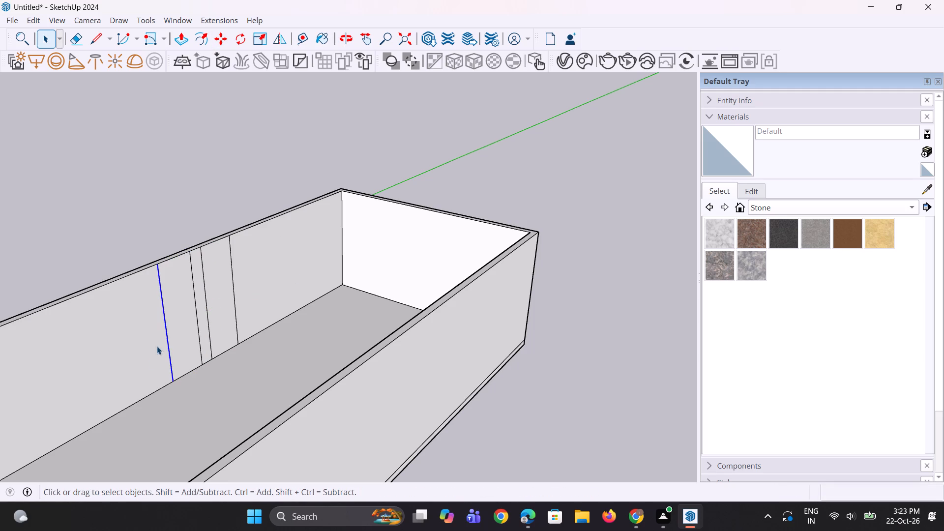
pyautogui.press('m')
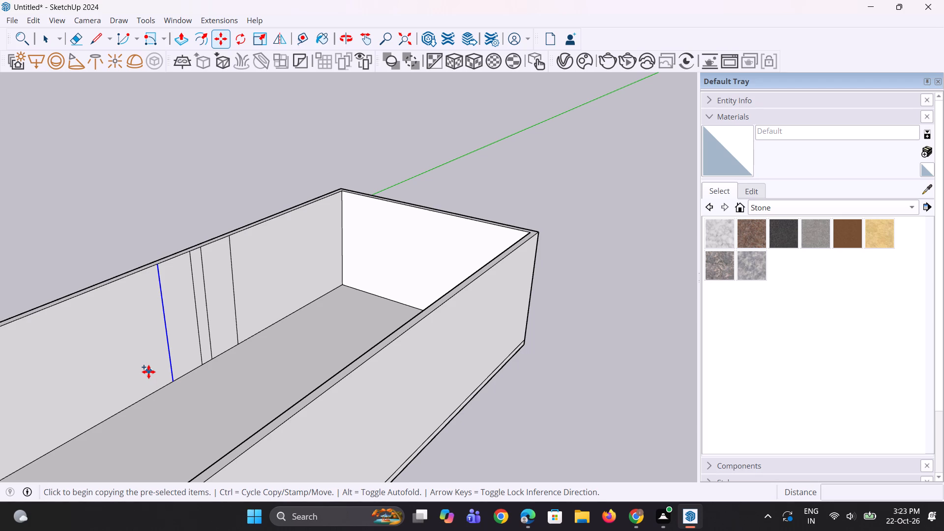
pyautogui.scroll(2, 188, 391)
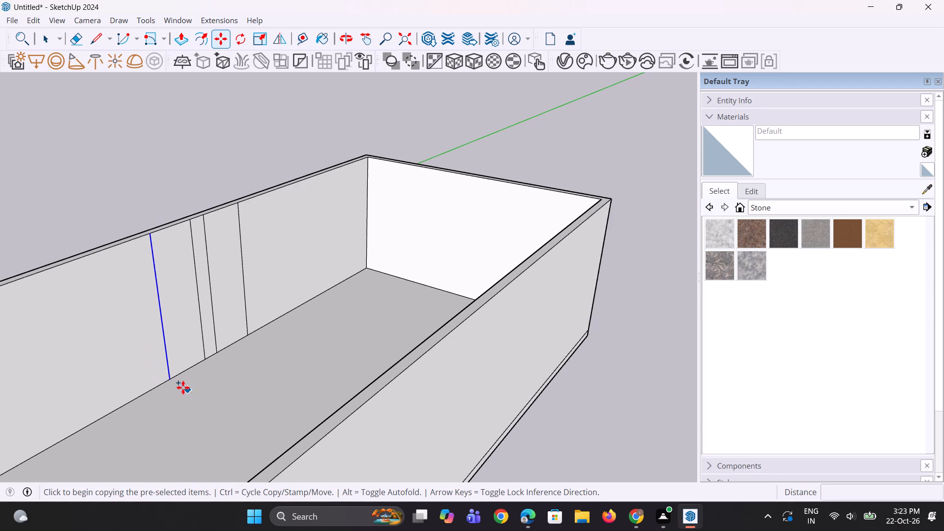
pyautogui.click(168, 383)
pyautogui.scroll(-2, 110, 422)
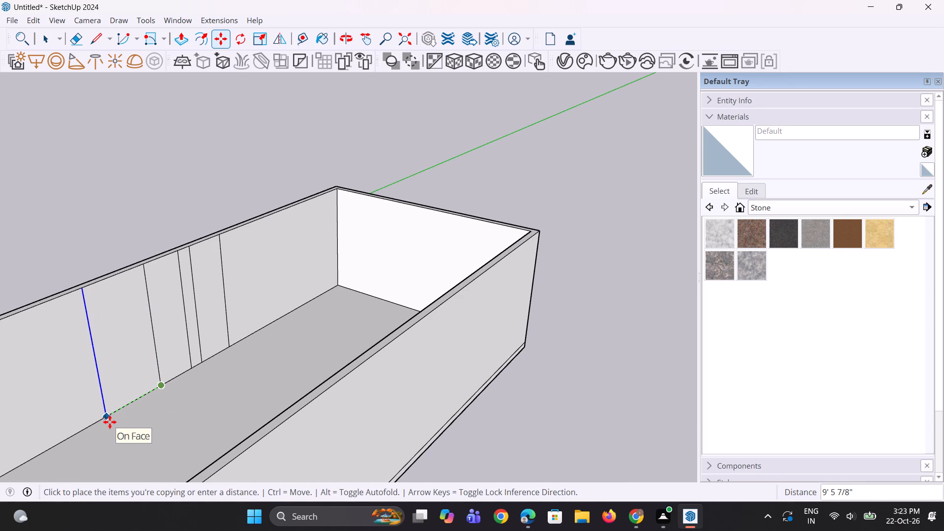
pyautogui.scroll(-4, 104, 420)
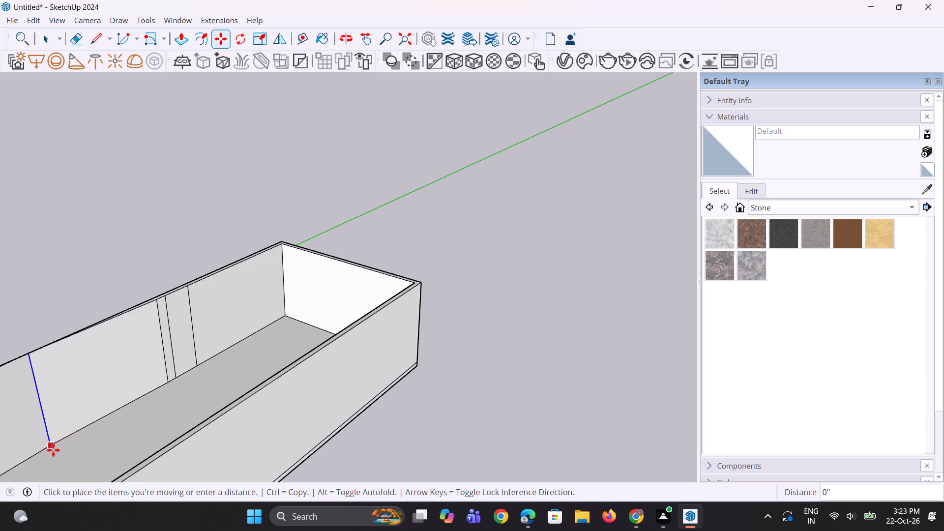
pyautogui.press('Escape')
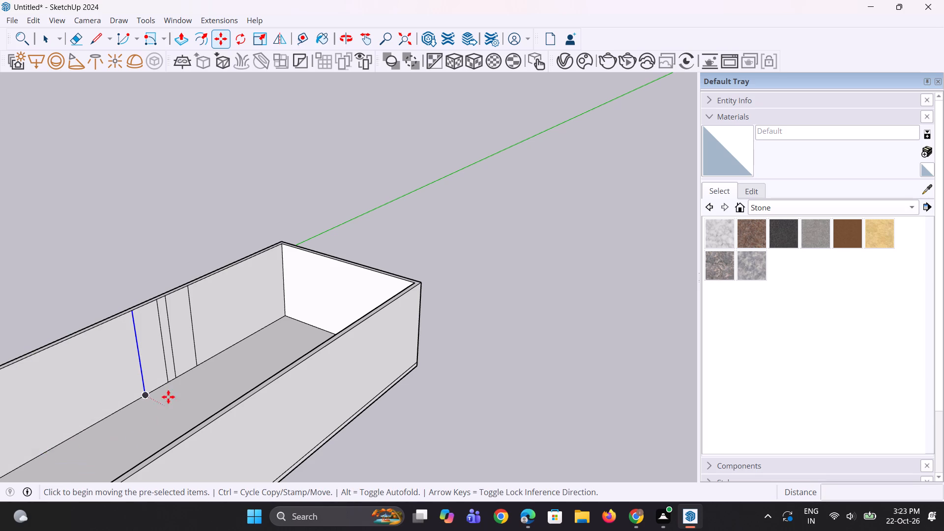
# Move the left-hand wall's vertical edge nearest the opening about 16' 6" further along the wall towards the open front.
pyautogui.scroll(-5, 177, 385)
pyautogui.scroll(6, 115, 382)
pyautogui.scroll(-5, 185, 366)
pyautogui.scroll(2, 103, 432)
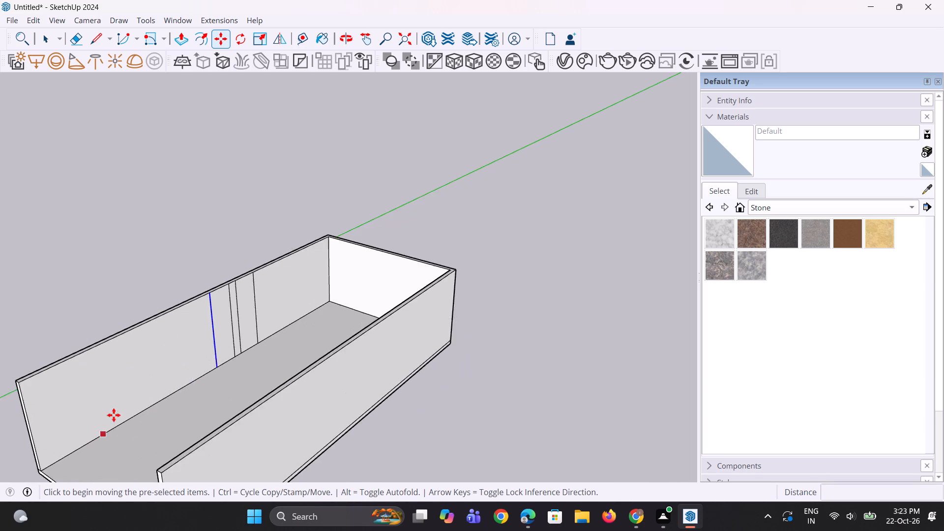
pyautogui.scroll(2, 114, 415)
pyautogui.scroll(1, 188, 381)
pyautogui.click(227, 362)
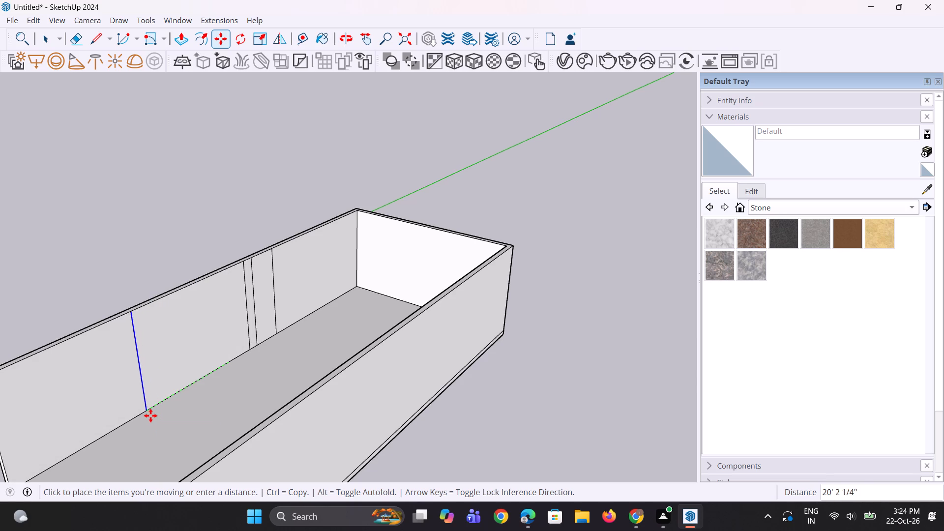
pyautogui.click(166, 406)
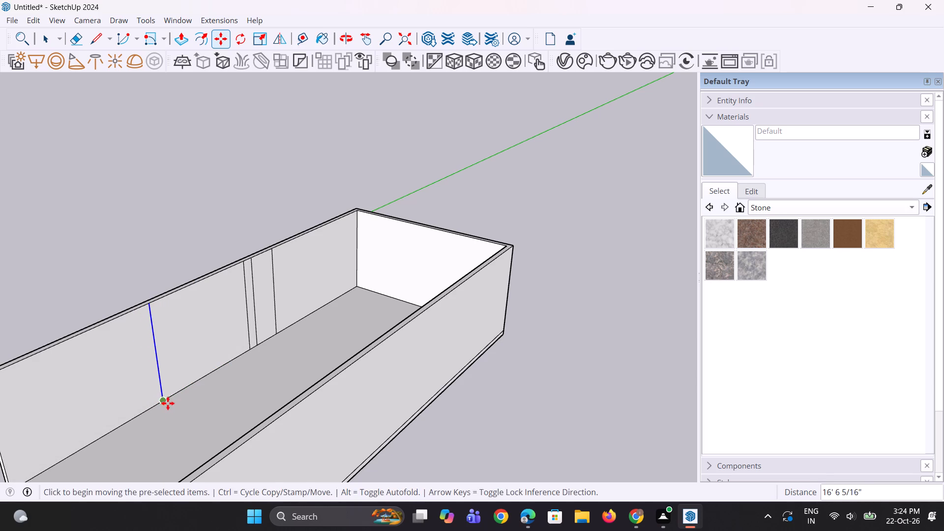
pyautogui.press('space')
pyautogui.press('space')
pyautogui.press('space')
# Copy the left-hand wall's vertical edge nearest the opening about 9' further towards the open front.
pyautogui.scroll(-1, 167, 363)
pyautogui.scroll(1, 167, 363)
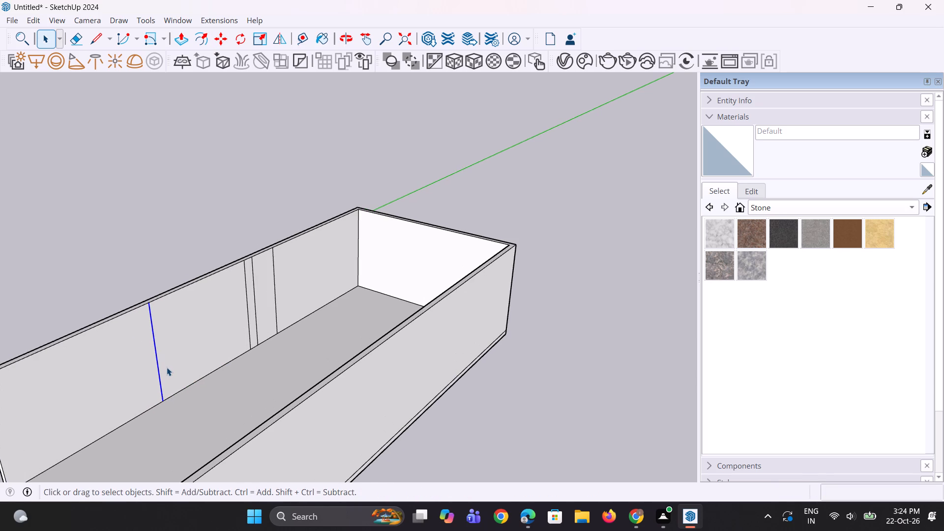
pyautogui.click(157, 376)
pyautogui.press('m')
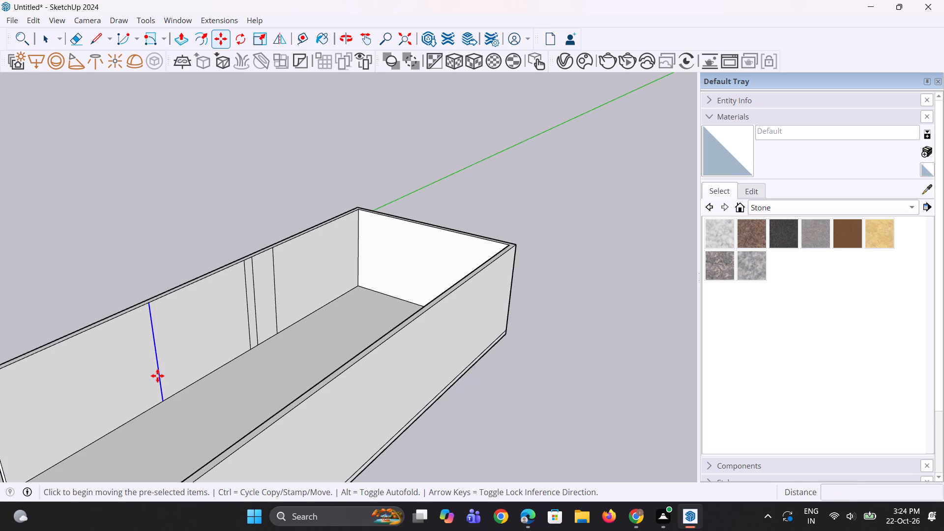
pyautogui.click(159, 403)
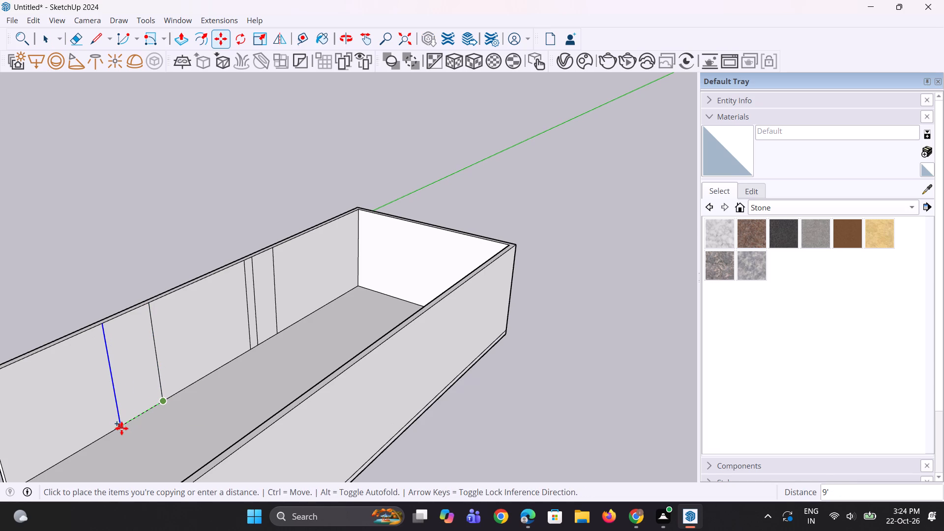
pyautogui.click(121, 428)
pyautogui.scroll(-4, 184, 386)
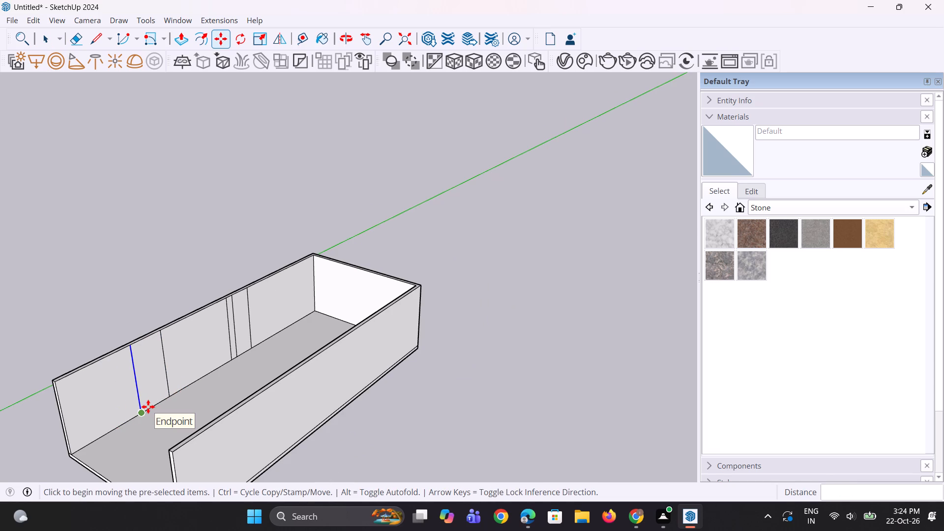
pyautogui.press('space')
pyautogui.press('space')
# Push/Pull the slab's long side face outward beyond the left-hand wall, and thicken that wall outward by the same distance.
pyautogui.moveTo(151, 389); pyautogui.dragTo(286, 407, button='middle')
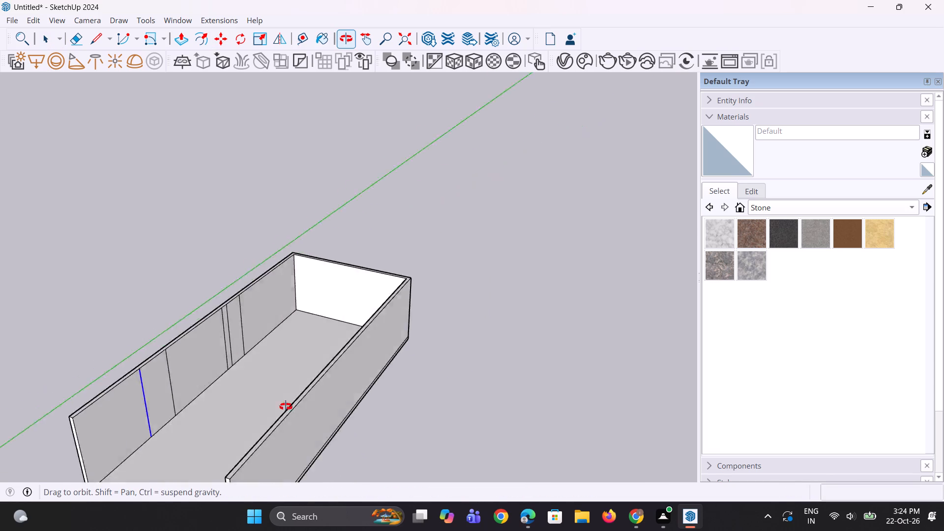
pyautogui.moveTo(286, 407); pyautogui.dragTo(504, 326, button='middle')
pyautogui.scroll(-3, 292, 302)
pyautogui.scroll(4, 317, 398)
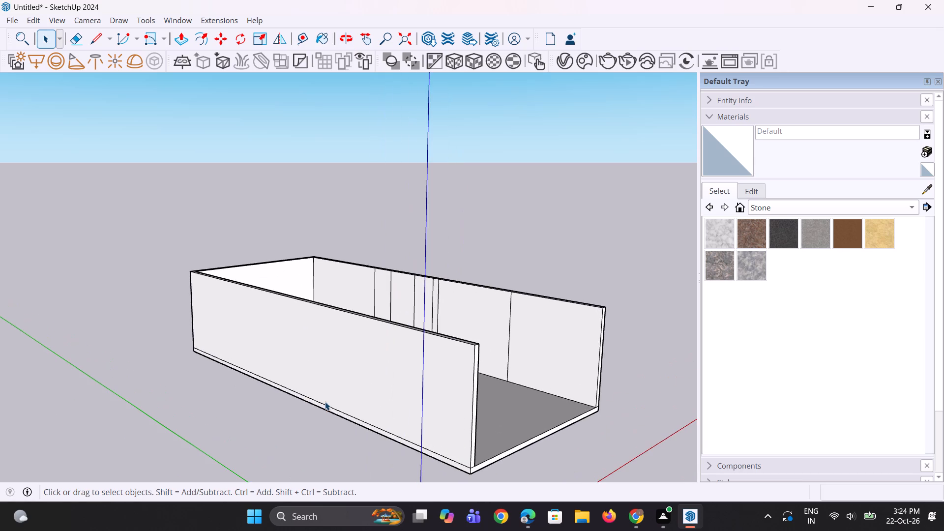
pyautogui.press('p')
pyautogui.scroll(2, 374, 426)
pyautogui.click(374, 427)
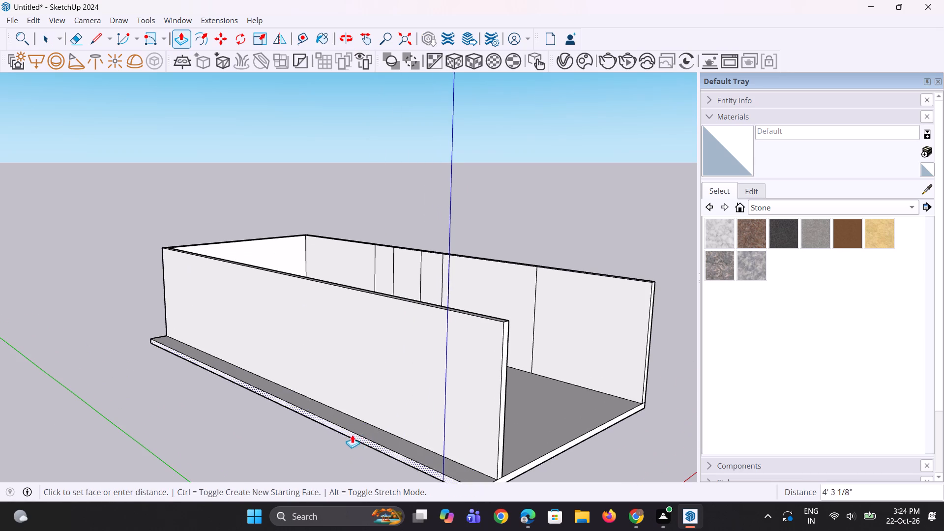
pyautogui.click(333, 443)
pyautogui.doubleClick(388, 387)
pyautogui.moveTo(392, 389); pyautogui.dragTo(117, 392, button='middle')
pyautogui.scroll(-4, 220, 345)
pyautogui.moveTo(227, 342); pyautogui.dragTo(279, 346, button='middle')
pyautogui.press('space')
pyautogui.press('space')
# Push/Pull the slab's long side face outward beyond the right-hand wall by the same distance as on the left-hand side.
pyautogui.scroll(-3, 335, 287)
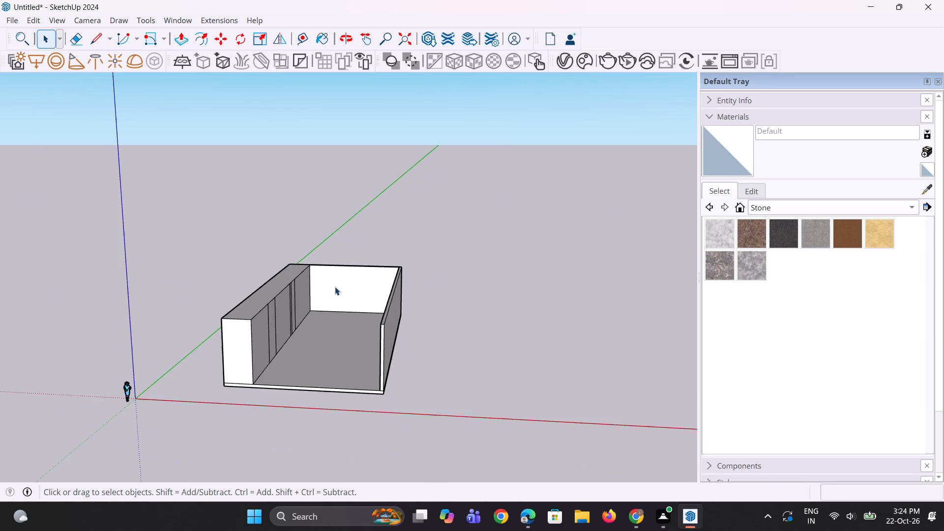
pyautogui.moveTo(384, 269); pyautogui.dragTo(423, 267, button='middle')
pyautogui.scroll(11, 469, 227)
pyautogui.scroll(1, 242, 324)
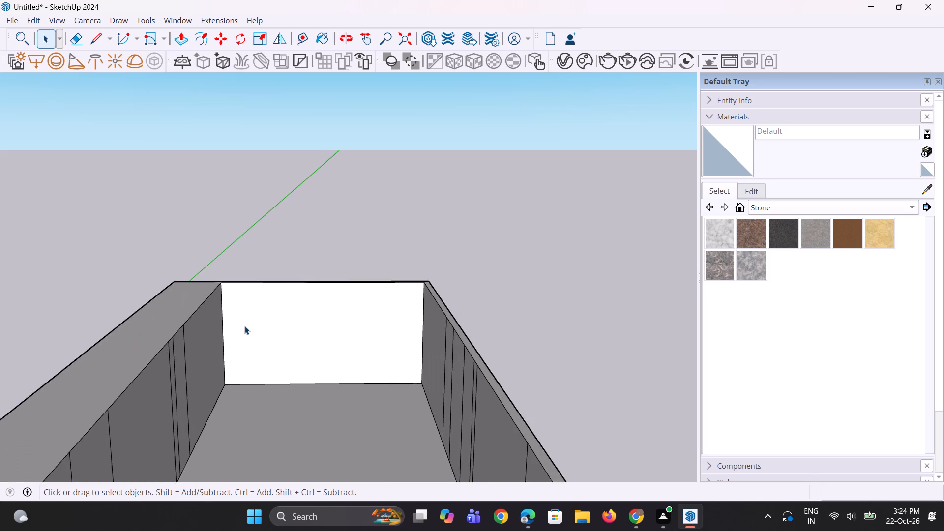
pyautogui.scroll(1, 244, 326)
pyautogui.scroll(-4, 267, 337)
pyautogui.moveTo(289, 334); pyautogui.dragTo(369, 352, button='middle')
pyautogui.scroll(1, 381, 349)
pyautogui.moveTo(393, 352); pyautogui.dragTo(314, 303, button='middle')
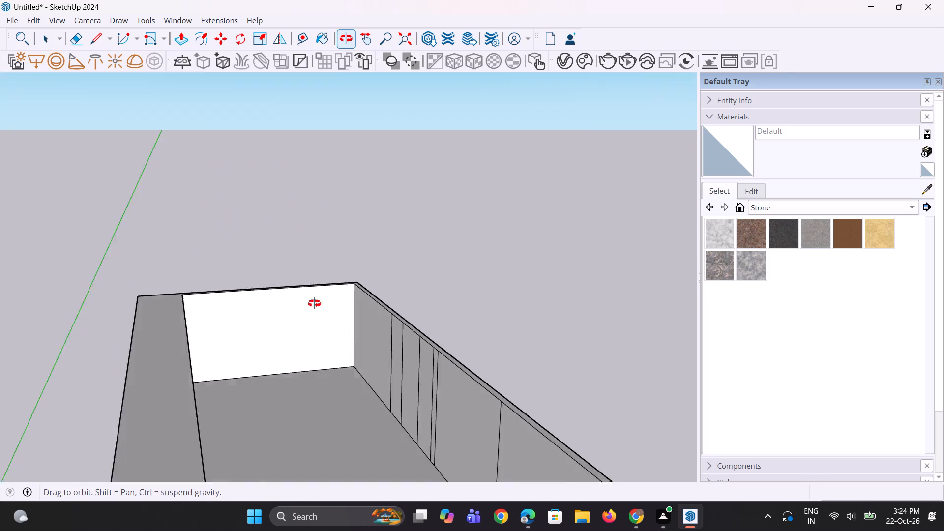
pyautogui.moveTo(314, 303); pyautogui.dragTo(167, 262, button='middle')
pyautogui.scroll(-5, 172, 255)
pyautogui.moveTo(165, 283); pyautogui.dragTo(173, 312, button='middle')
pyautogui.scroll(1, 214, 418)
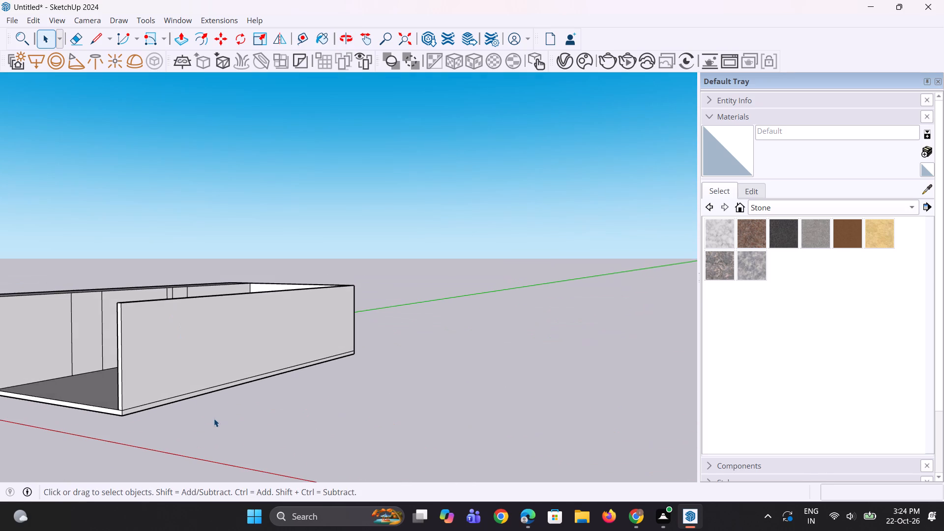
pyautogui.press('p')
pyautogui.scroll(2, 208, 429)
pyautogui.doubleClick(212, 383)
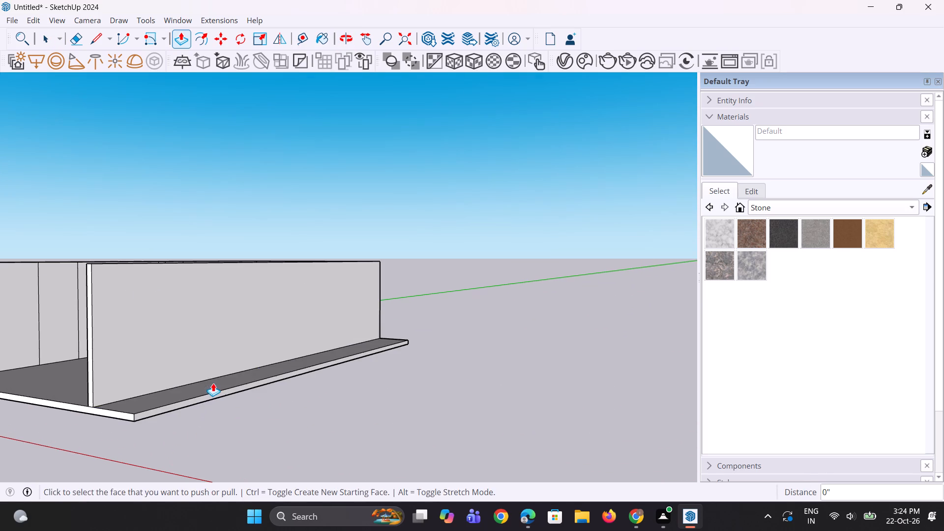
# Thicken the right-hand wall outward by the same distance as the slab extension, using Push/Pull on its outer face.
pyautogui.doubleClick(222, 358)
# Push/Pull the narrow second section of the right-hand wall, counted from the back wall, about 3' 7" into the hall as a pier.
pyautogui.moveTo(222, 358); pyautogui.dragTo(415, 446, button='middle')
pyautogui.scroll(-5, 342, 377)
pyautogui.scroll(1, 323, 308)
pyautogui.moveTo(323, 308); pyautogui.dragTo(316, 279, button='middle')
pyautogui.press('space')
pyautogui.press('space')
pyautogui.scroll(6, 313, 281)
pyautogui.press('p')
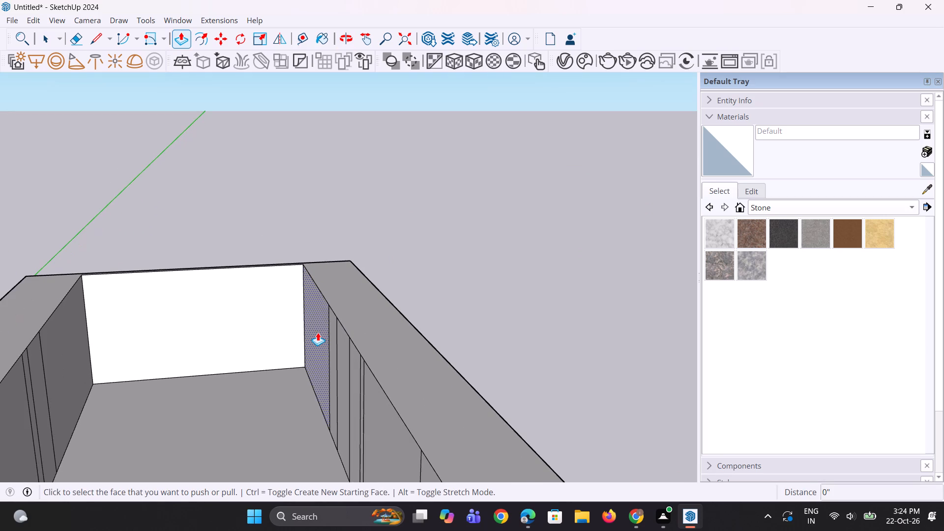
pyautogui.click(331, 321)
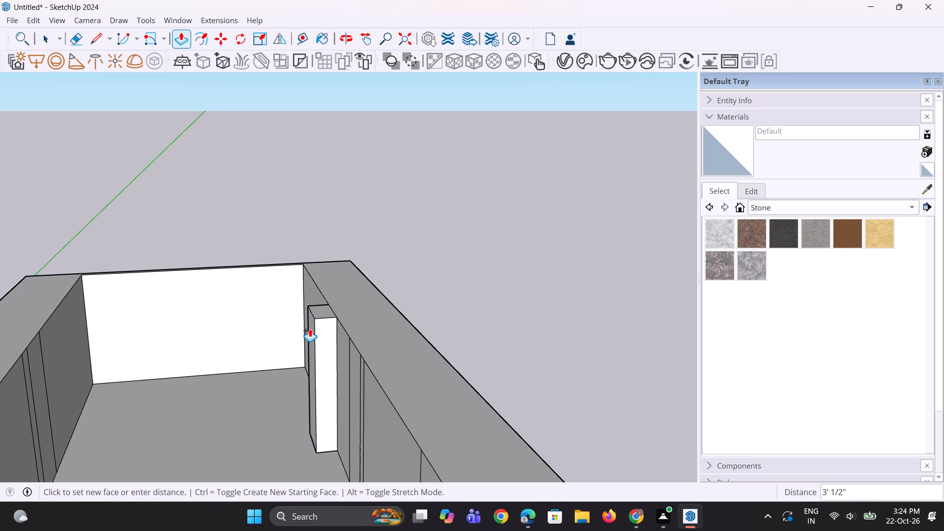
pyautogui.click(306, 328)
# Push/Pull the right-hand wall's fourth section from the back into the hall by the same distance as the first pier.
pyautogui.scroll(-4, 299, 296)
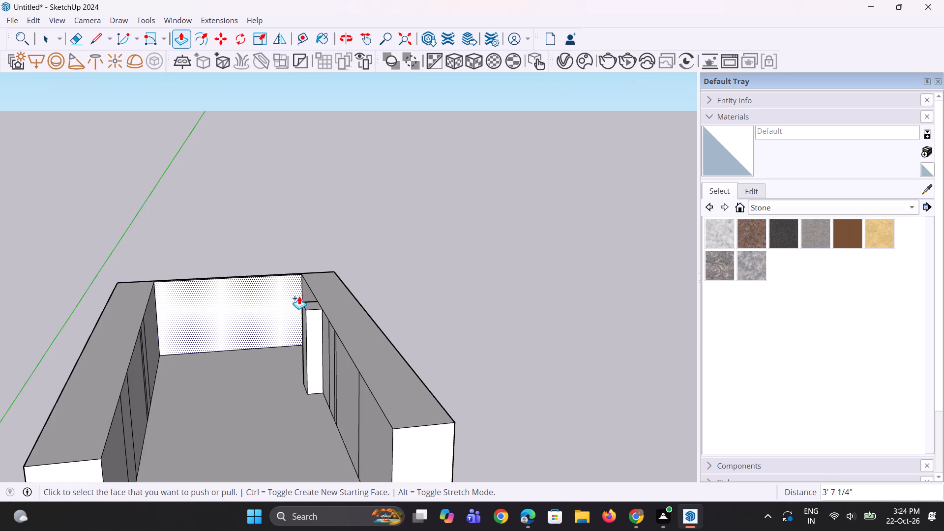
pyautogui.moveTo(299, 301); pyautogui.dragTo(381, 304, button='middle')
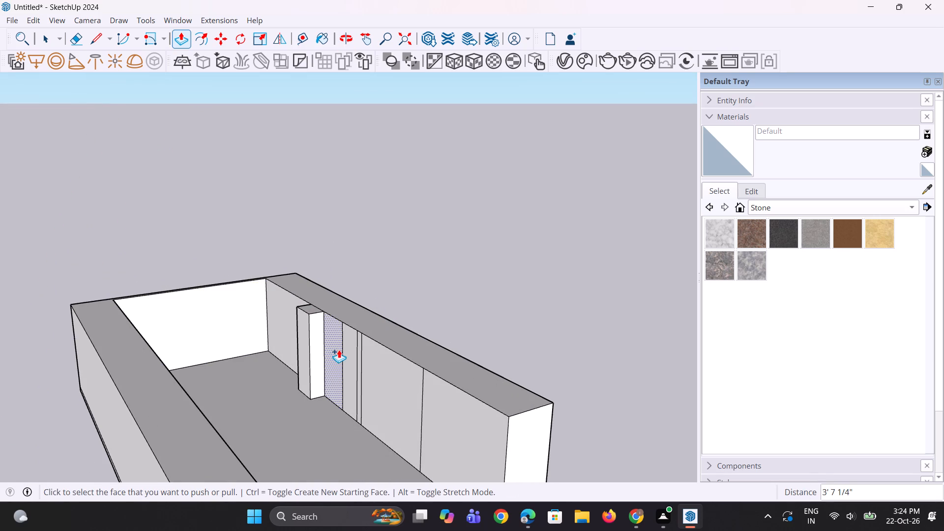
pyautogui.doubleClick(344, 354)
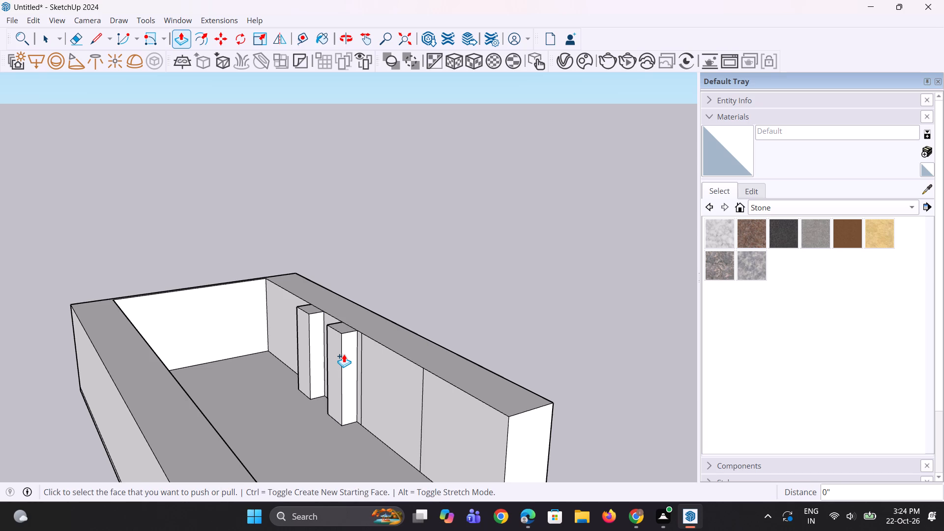
pyautogui.hotkey('ctrl', 'z')
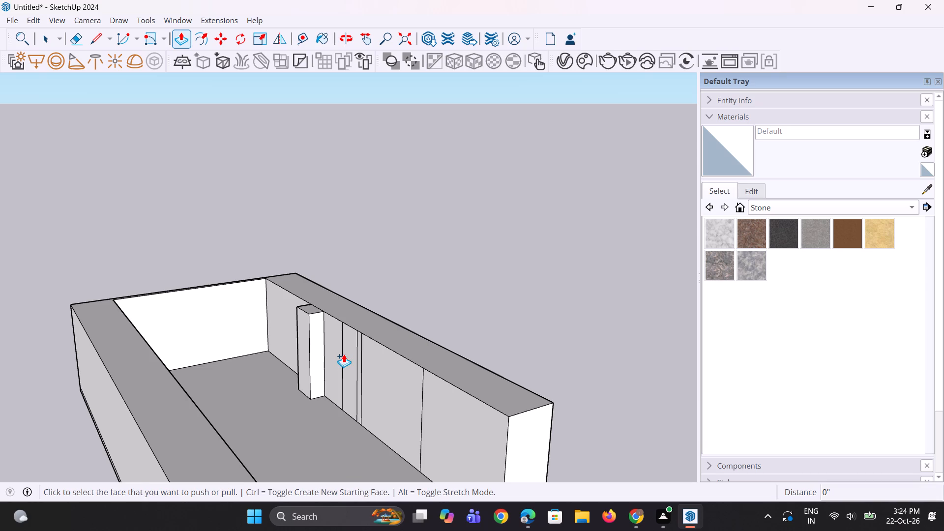
pyautogui.doubleClick(347, 353)
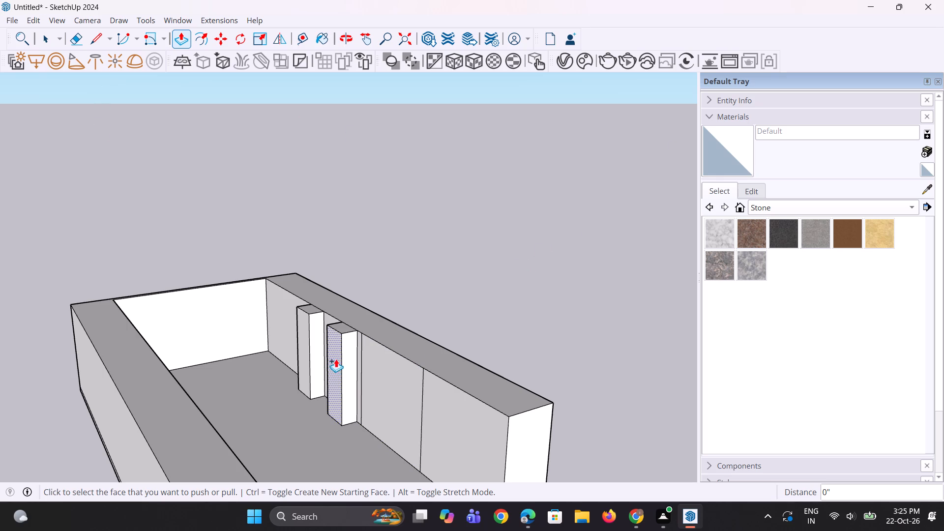
# Push/Pull the wide right-hand wall section beyond the second pier about 1' 6" into the hall.
pyautogui.click(378, 394)
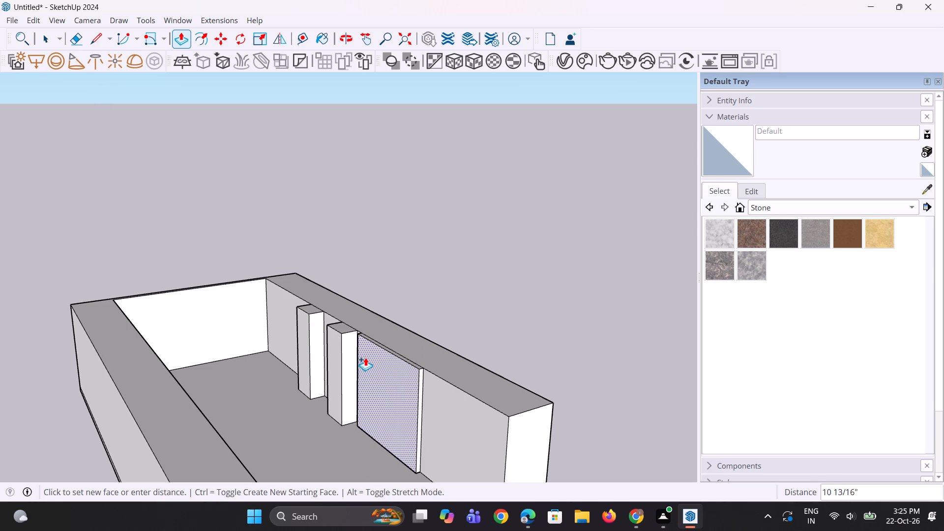
pyautogui.click(362, 357)
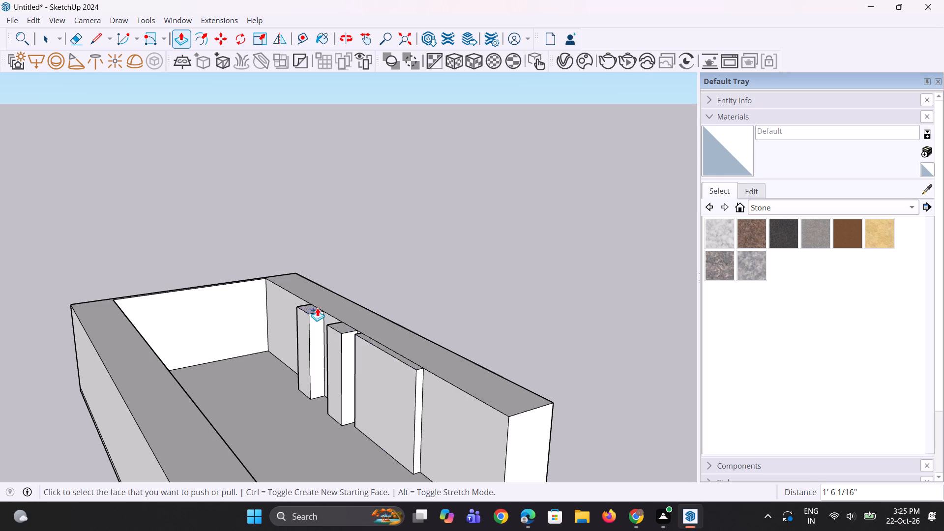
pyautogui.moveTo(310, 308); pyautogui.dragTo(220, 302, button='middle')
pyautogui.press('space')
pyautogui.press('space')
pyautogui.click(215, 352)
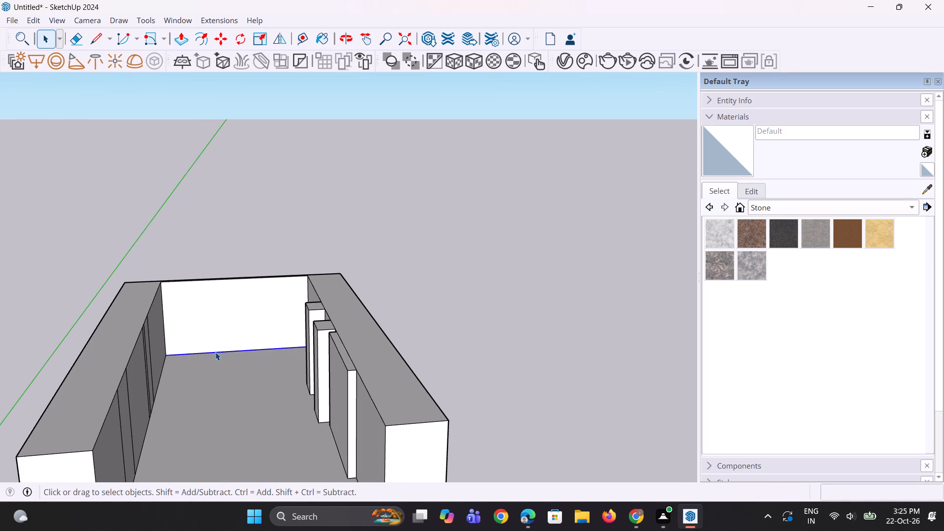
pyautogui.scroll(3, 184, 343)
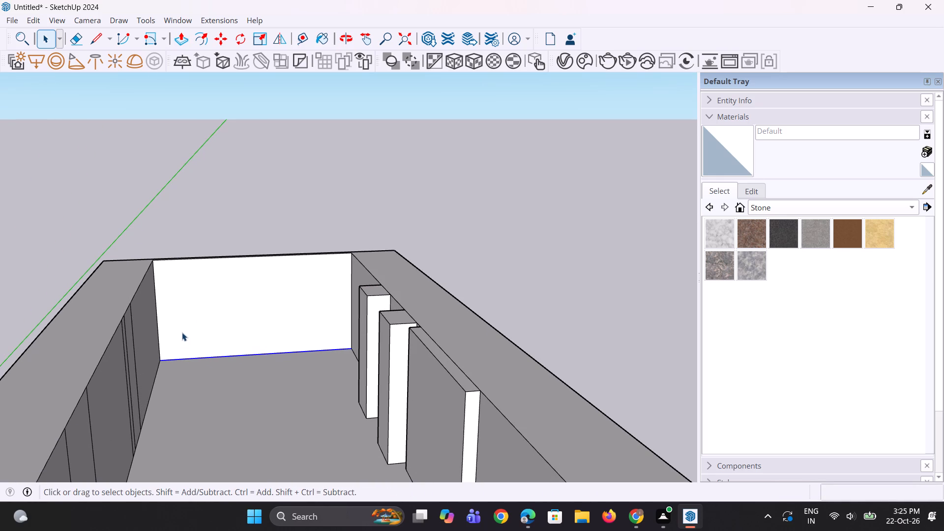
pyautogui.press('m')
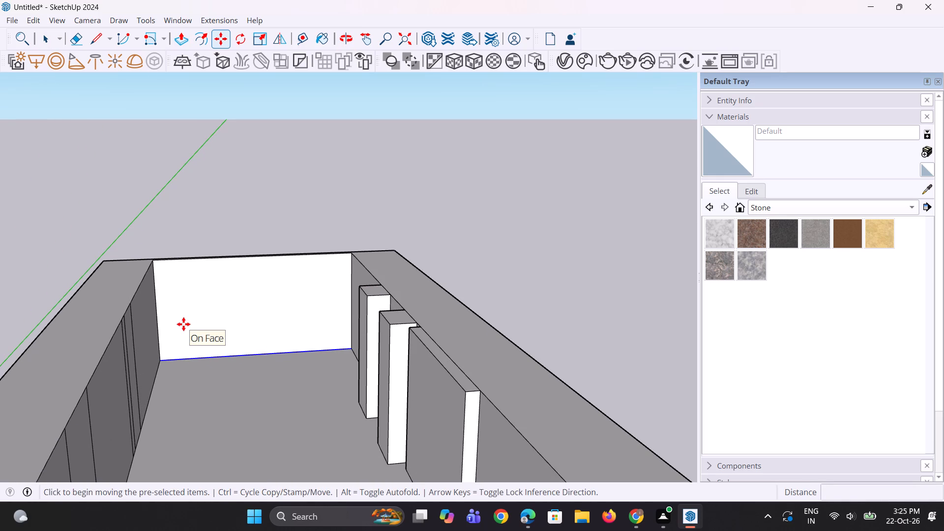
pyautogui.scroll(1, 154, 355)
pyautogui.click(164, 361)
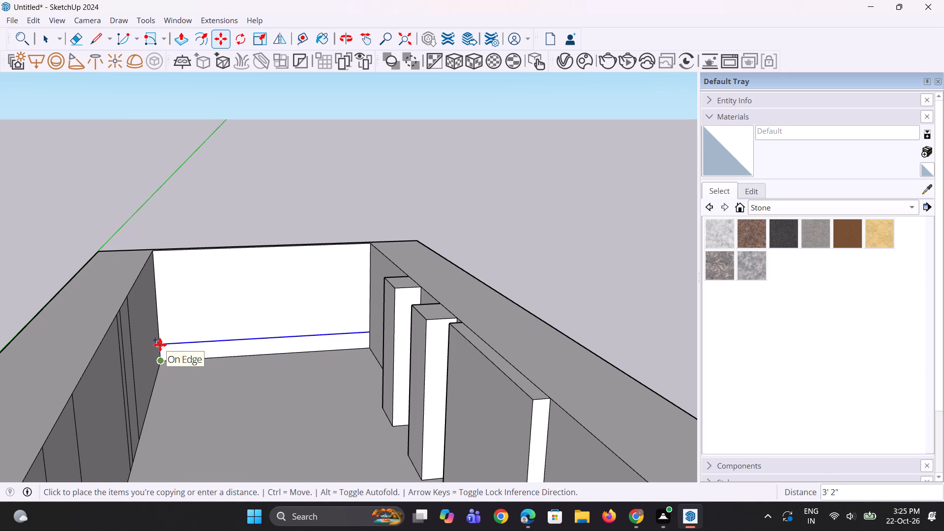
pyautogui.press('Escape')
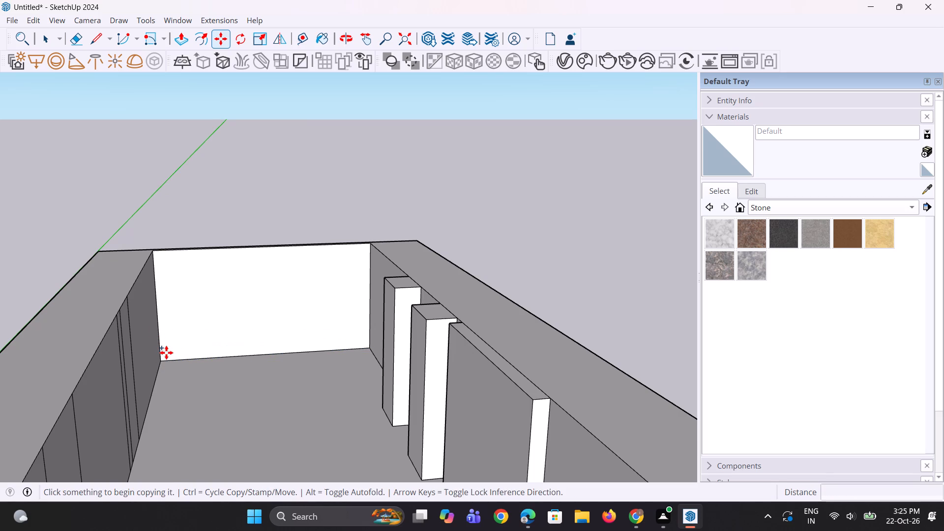
# Raise the hall walls by 20' using Push/Pull on their top face.
pyautogui.press('p')
pyautogui.click(518, 335)
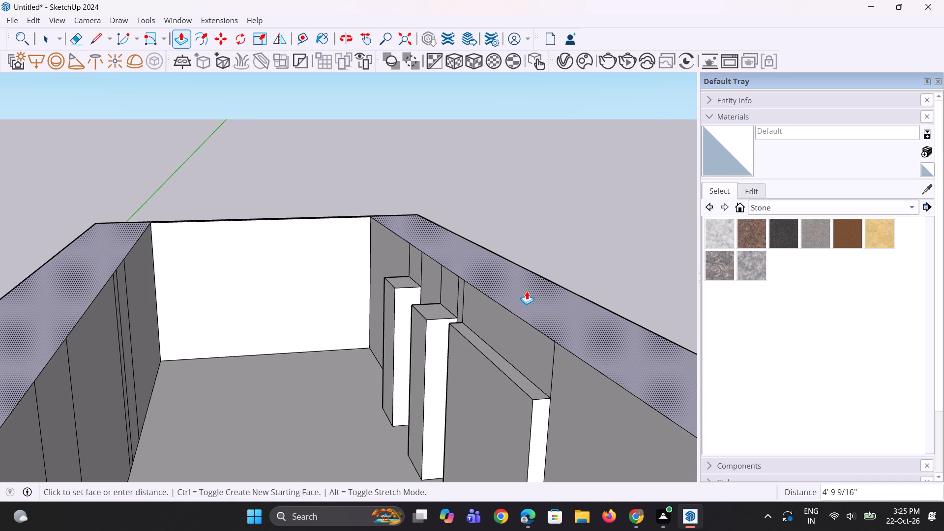
pyautogui.write("20'")
pyautogui.press('Return')
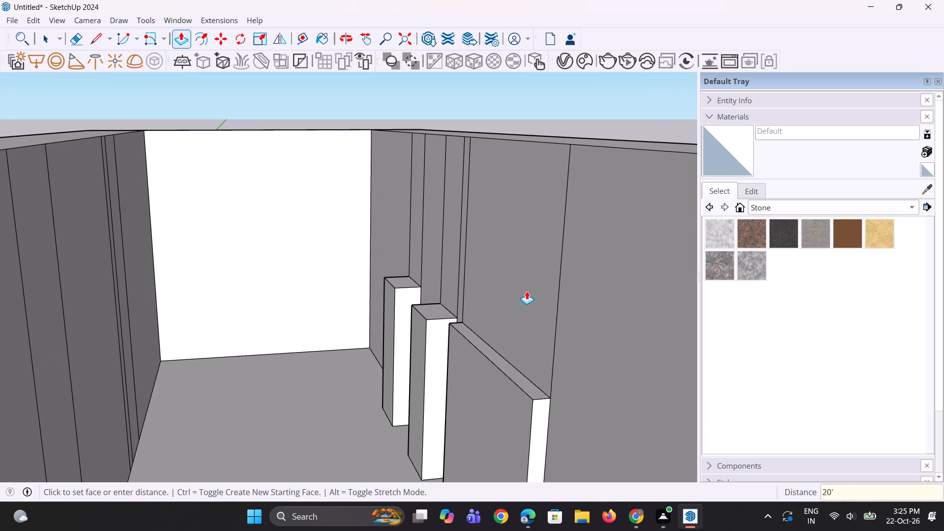
# Raise the tops of the wide panel and both piers on the right-hand wall by the same 20'.
pyautogui.scroll(-7, 523, 320)
pyautogui.moveTo(518, 302); pyautogui.dragTo(472, 320, button='middle')
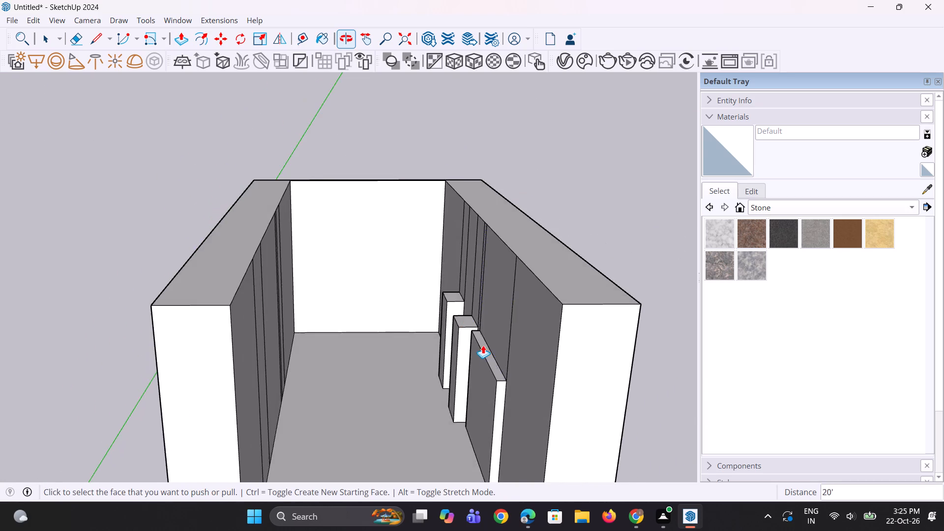
pyautogui.scroll(3, 488, 359)
pyautogui.doubleClick(488, 359)
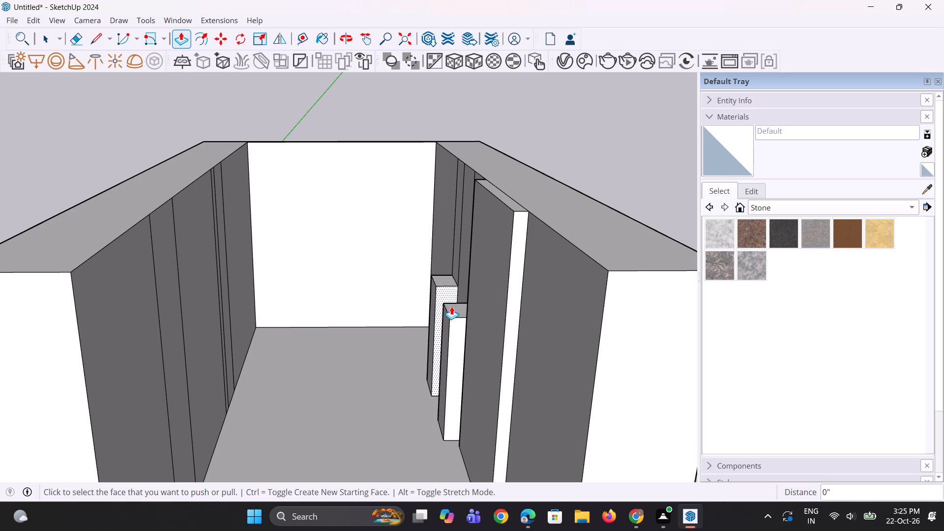
pyautogui.doubleClick(451, 306)
pyautogui.doubleClick(438, 282)
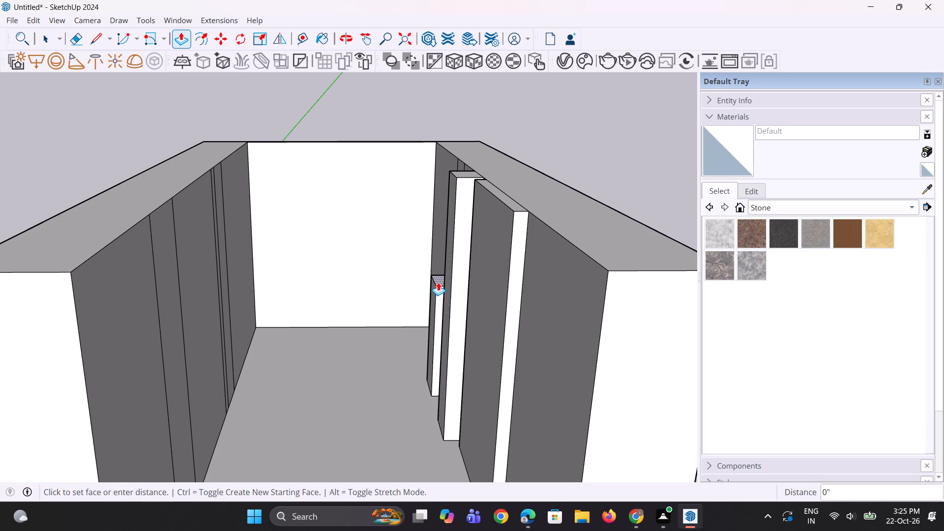
# Copy the back wall's bottom edge 40' up to its top and divide the spacing by 2 for a mid-height edge.
pyautogui.moveTo(420, 285); pyautogui.dragTo(447, 306, button='middle')
pyautogui.scroll(-7, 427, 307)
pyautogui.moveTo(343, 312); pyautogui.dragTo(322, 291, button='middle')
pyautogui.scroll(4, 323, 289)
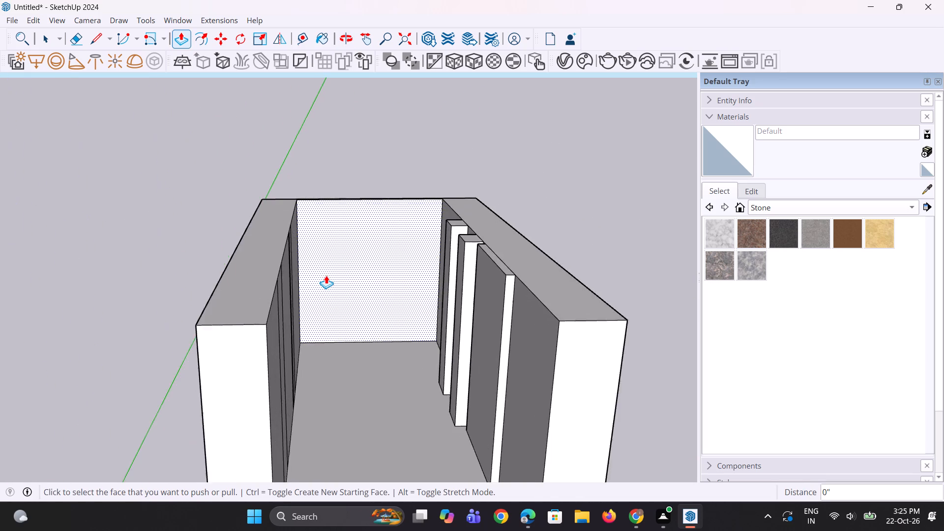
pyautogui.scroll(3, 326, 275)
pyautogui.moveTo(365, 295); pyautogui.dragTo(361, 288, button='middle')
pyautogui.scroll(1, 365, 295)
pyautogui.press('space')
pyautogui.press('space')
pyautogui.click(331, 376)
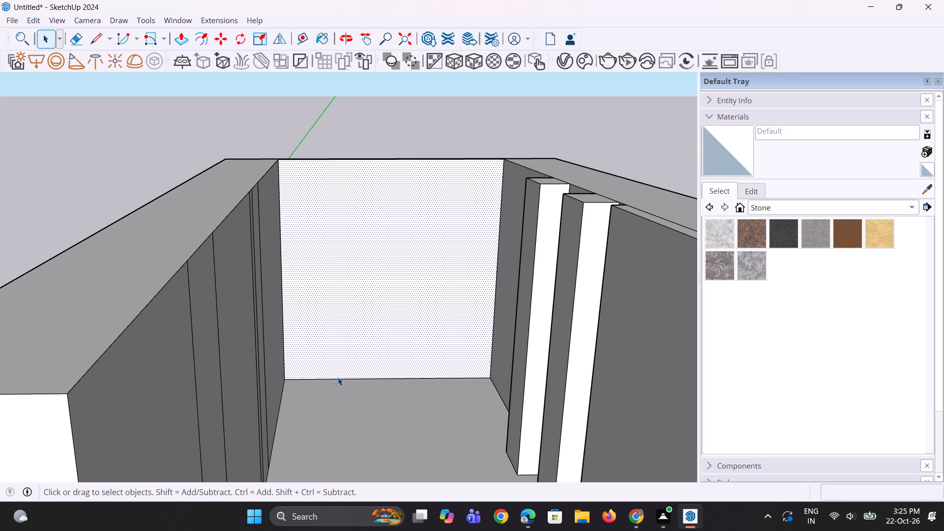
pyautogui.click(334, 380)
pyautogui.press('m')
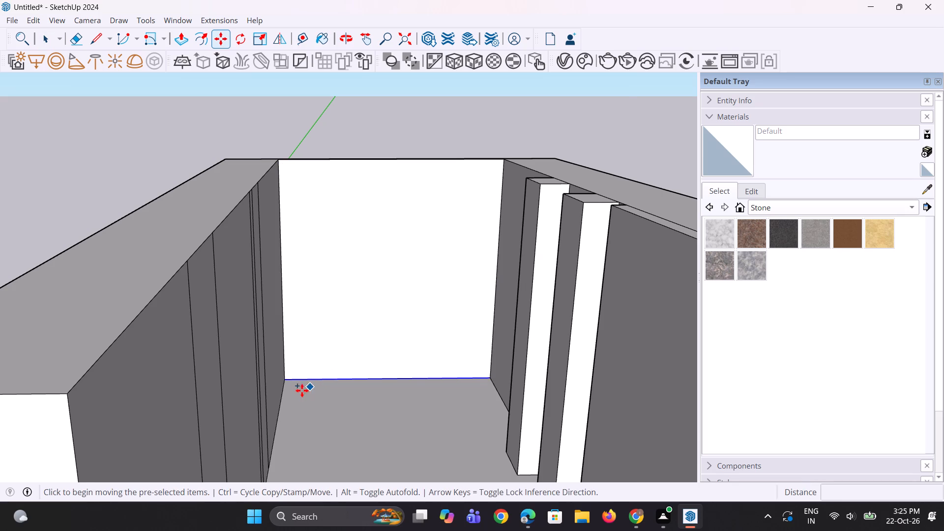
pyautogui.scroll(2, 302, 390)
pyautogui.click(281, 375)
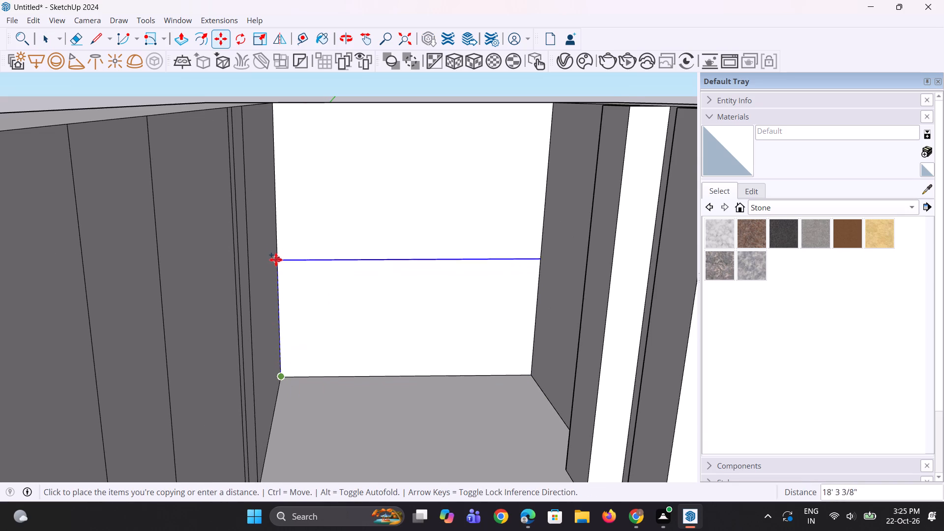
pyautogui.click(270, 106)
pyautogui.write('/2')
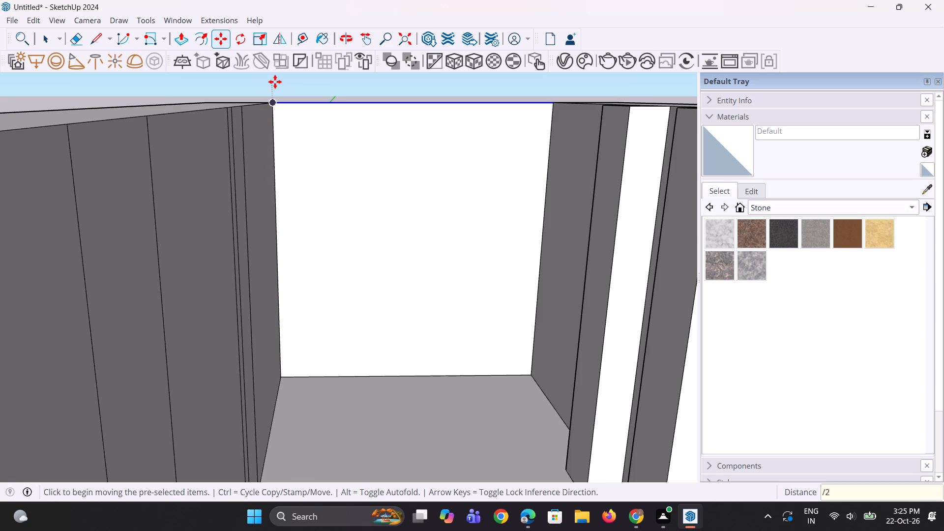
pyautogui.press('Return')
pyautogui.press('space')
pyautogui.press('space')
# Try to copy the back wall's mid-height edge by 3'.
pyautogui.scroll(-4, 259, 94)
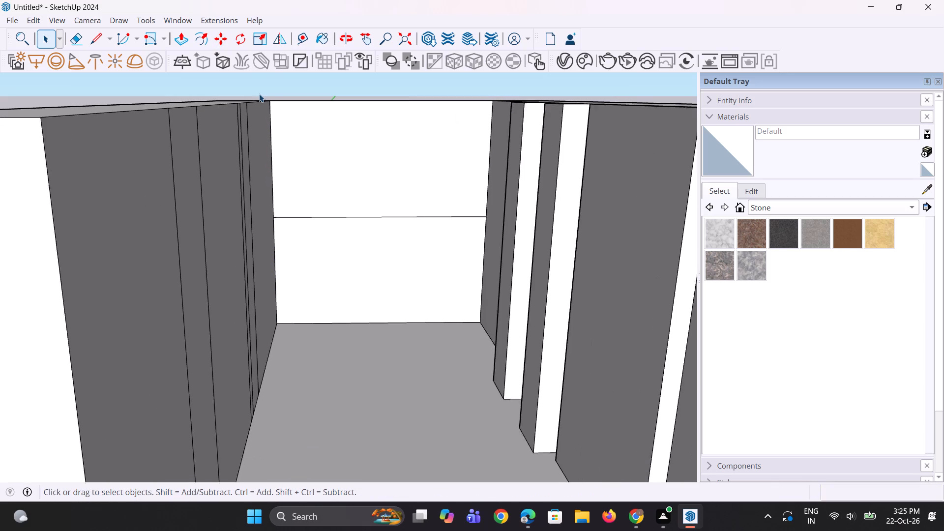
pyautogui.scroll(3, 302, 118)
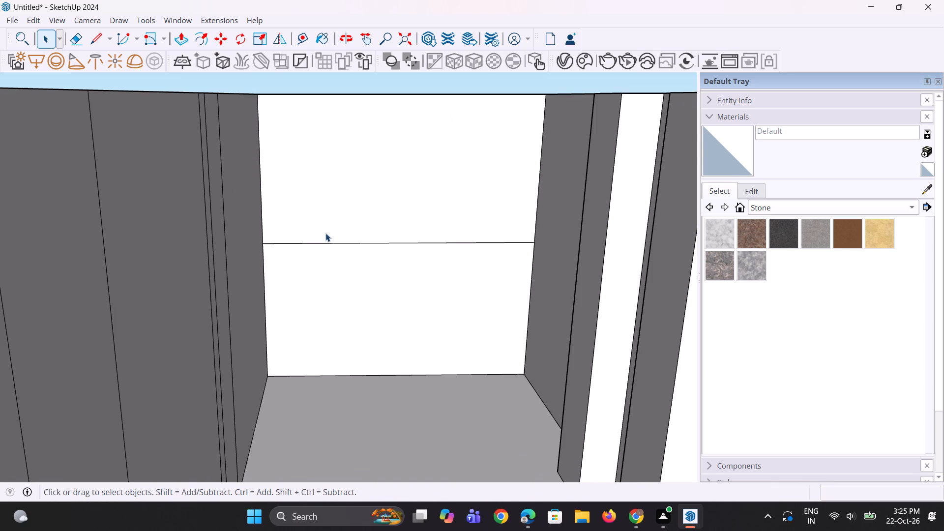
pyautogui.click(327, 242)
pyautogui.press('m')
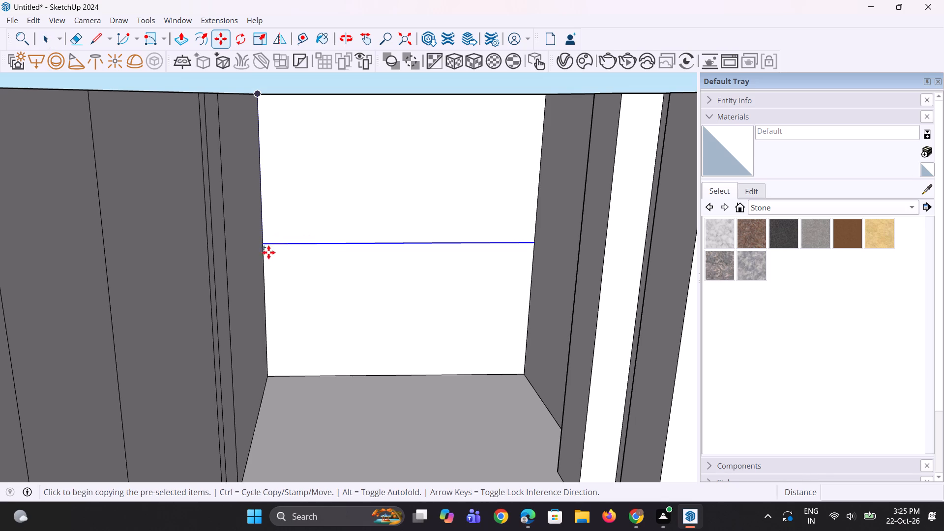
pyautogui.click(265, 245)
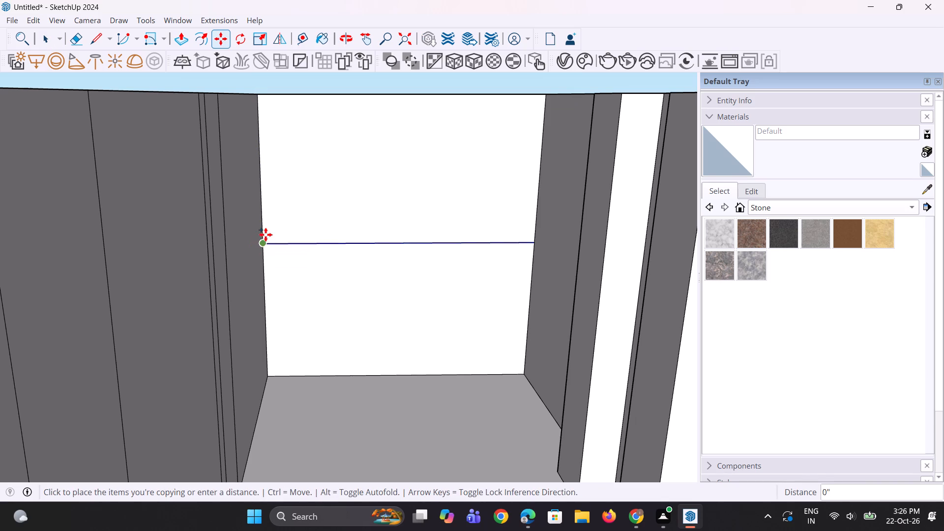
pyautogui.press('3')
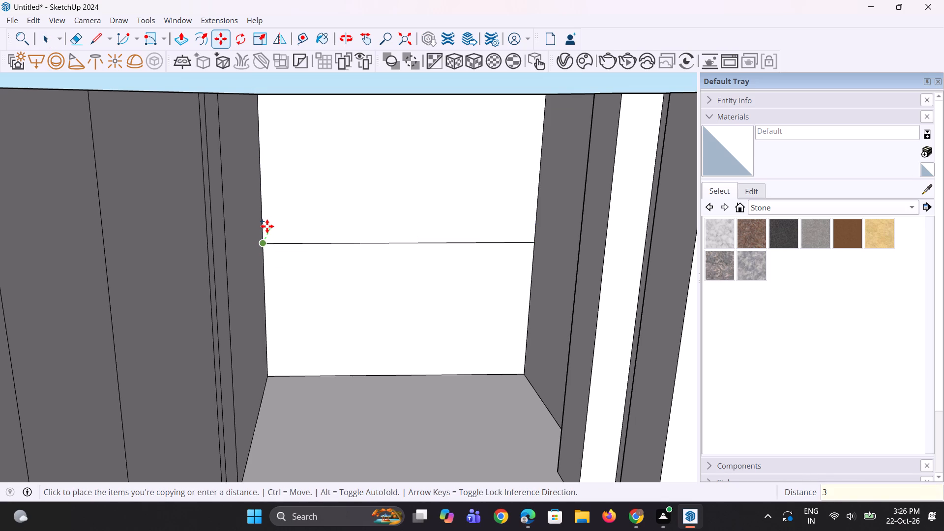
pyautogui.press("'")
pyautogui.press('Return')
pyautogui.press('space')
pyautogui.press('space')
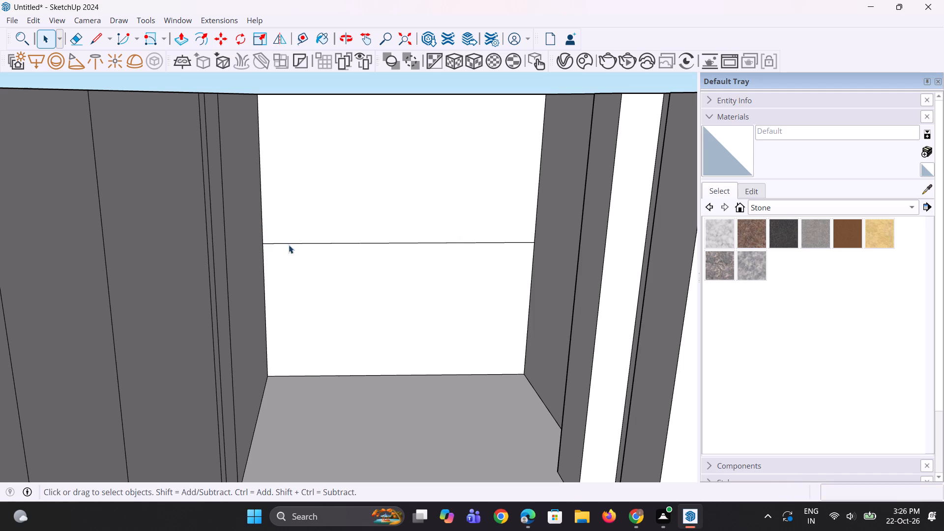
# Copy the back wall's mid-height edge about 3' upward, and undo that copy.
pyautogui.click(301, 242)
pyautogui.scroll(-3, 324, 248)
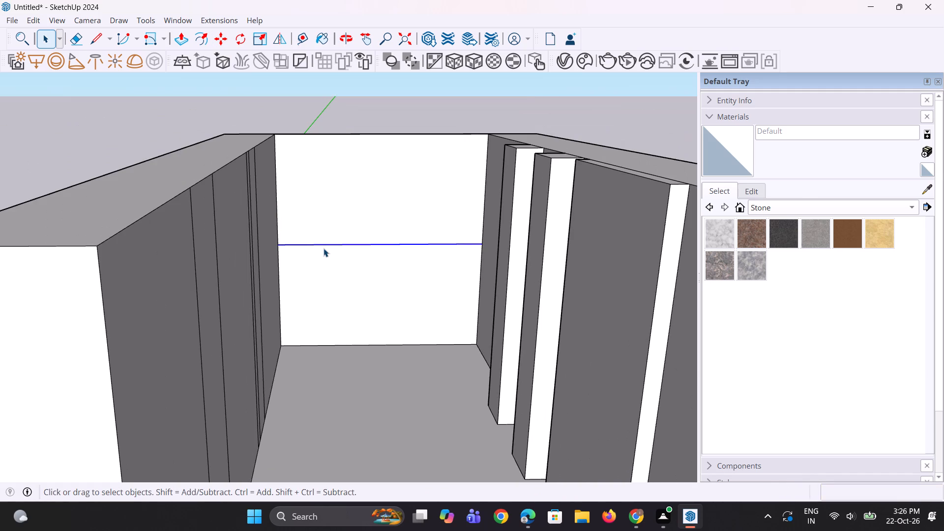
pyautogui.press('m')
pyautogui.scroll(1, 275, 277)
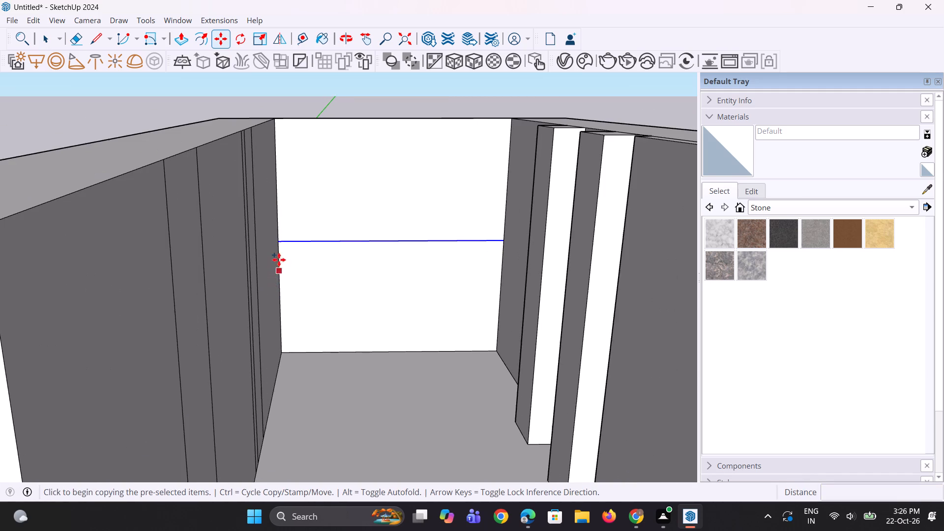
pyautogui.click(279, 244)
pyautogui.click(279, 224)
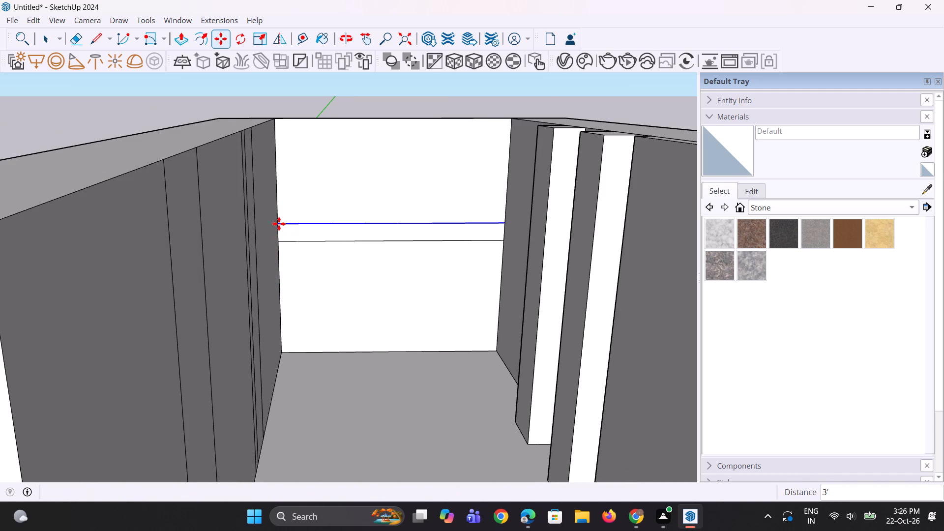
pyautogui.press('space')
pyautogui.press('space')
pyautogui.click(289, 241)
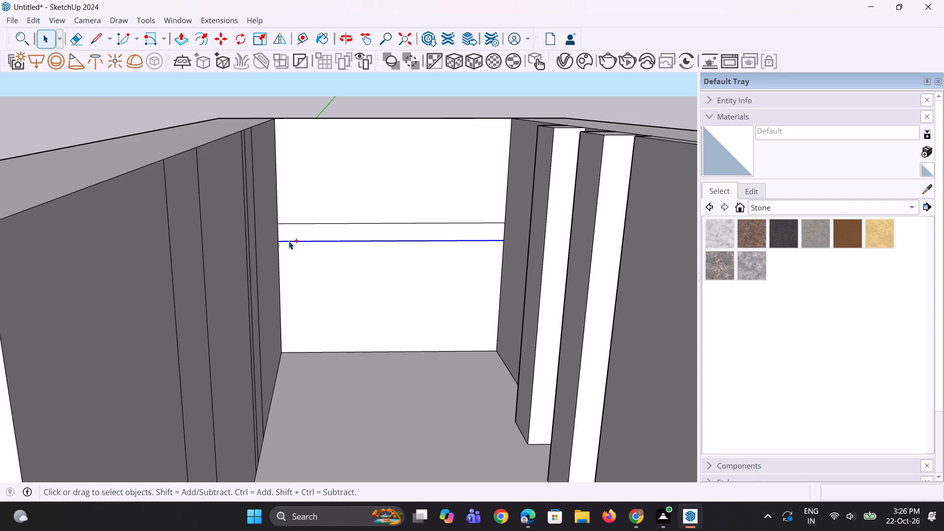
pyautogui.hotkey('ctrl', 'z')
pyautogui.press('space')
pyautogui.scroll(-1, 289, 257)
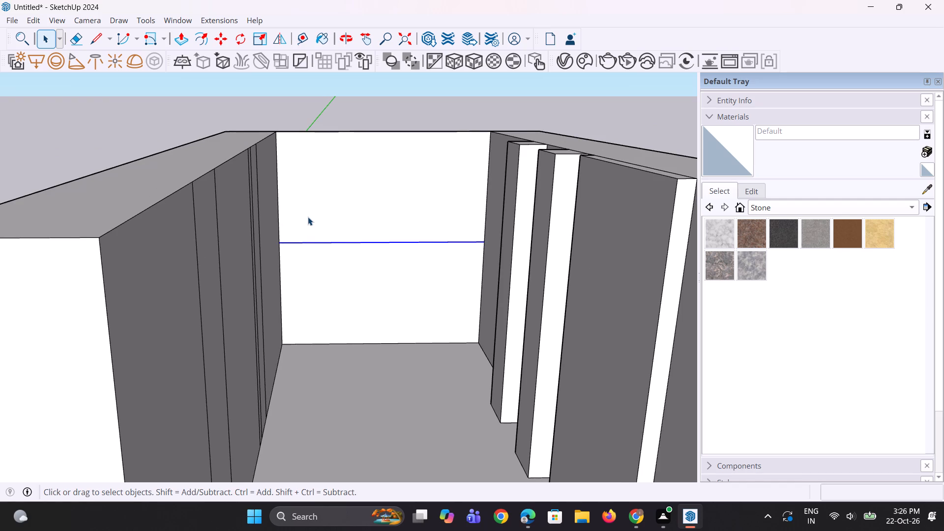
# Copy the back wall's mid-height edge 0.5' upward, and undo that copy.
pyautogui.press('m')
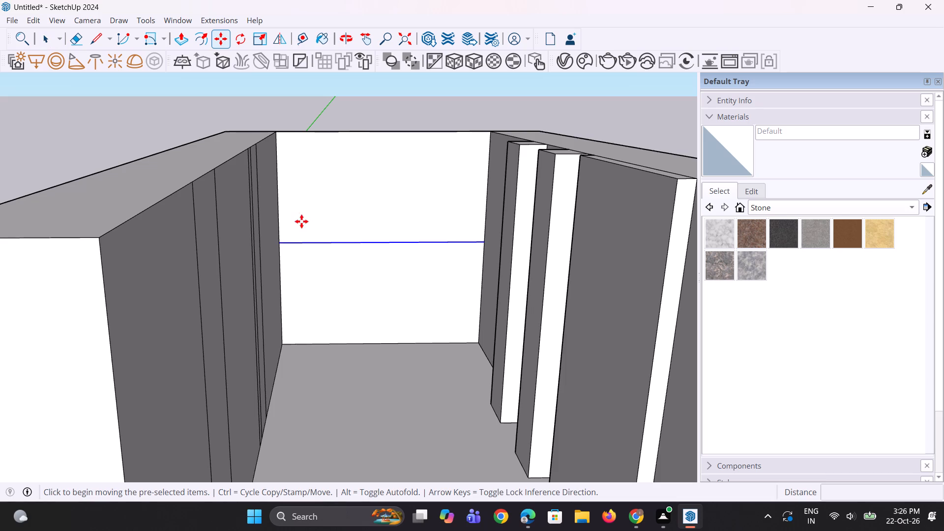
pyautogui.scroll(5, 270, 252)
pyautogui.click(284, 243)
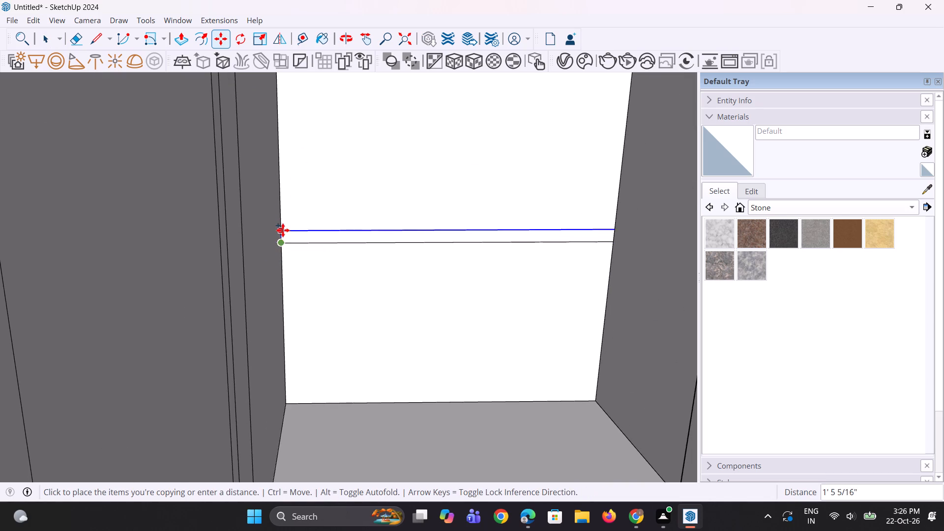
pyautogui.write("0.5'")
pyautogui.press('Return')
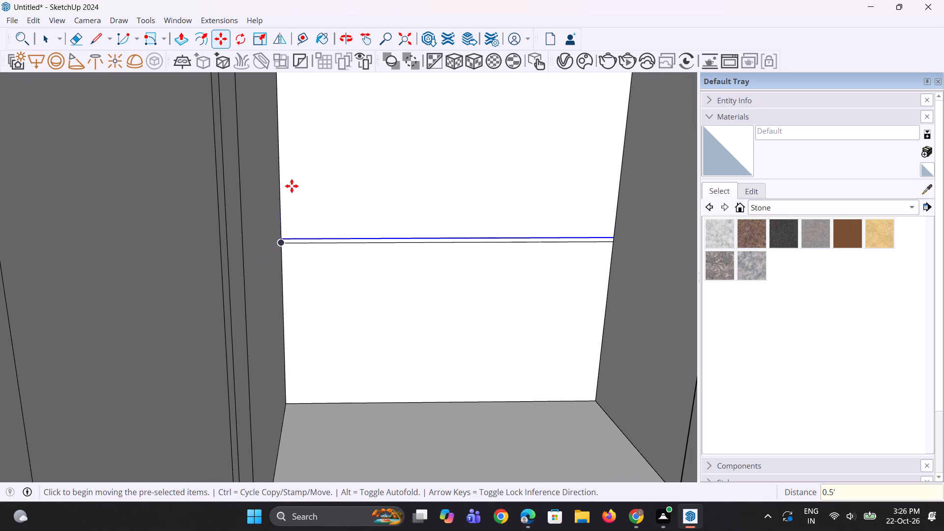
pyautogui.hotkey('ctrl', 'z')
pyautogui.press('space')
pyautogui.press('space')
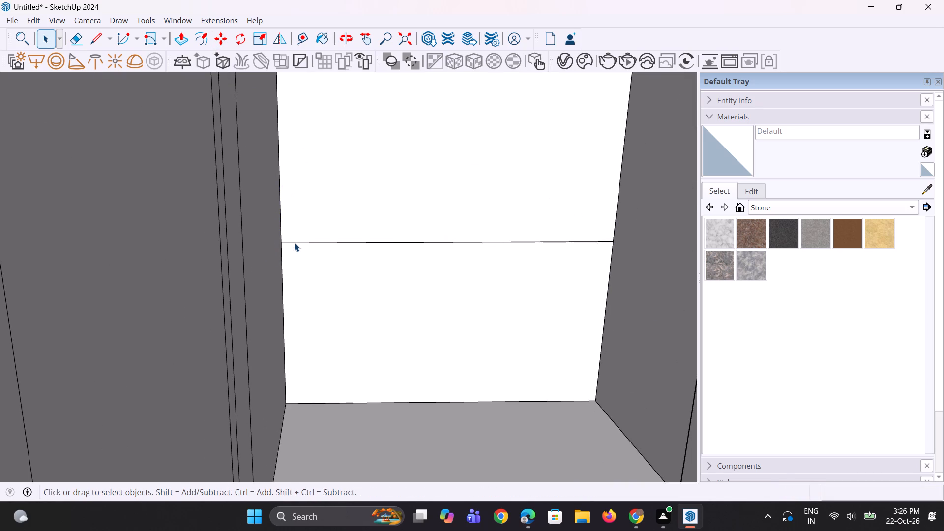
# Copy the back wall's mid-height edge 2' upward.
pyautogui.click(295, 243)
pyautogui.press('m')
pyautogui.click(280, 242)
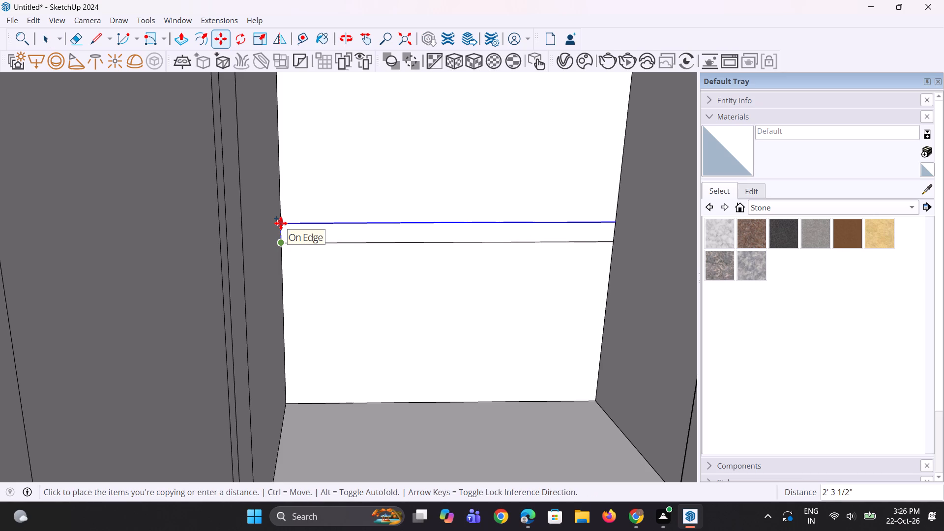
pyautogui.write("2'")
pyautogui.press('Return')
pyautogui.press('space')
pyautogui.press('space')
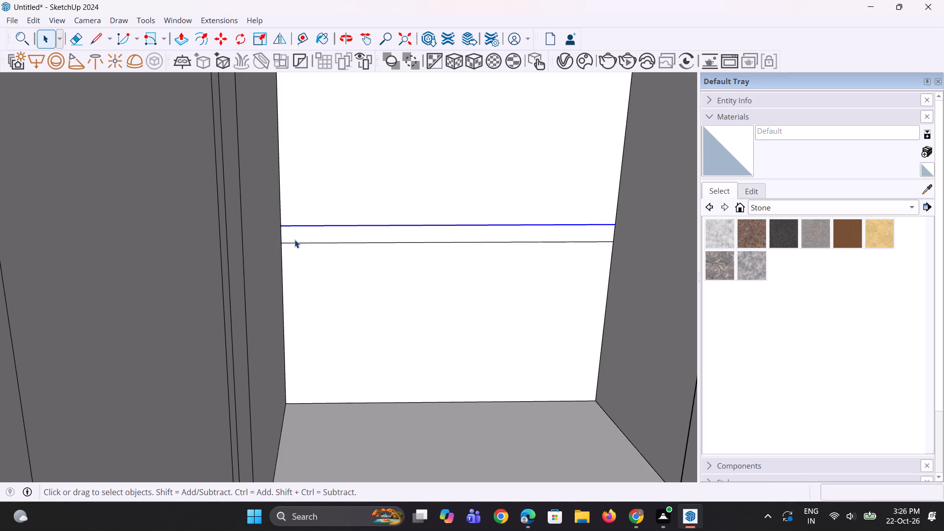
# Copy the back wall's mid-height edge 2' downward.
pyautogui.click(295, 243)
pyautogui.press('m')
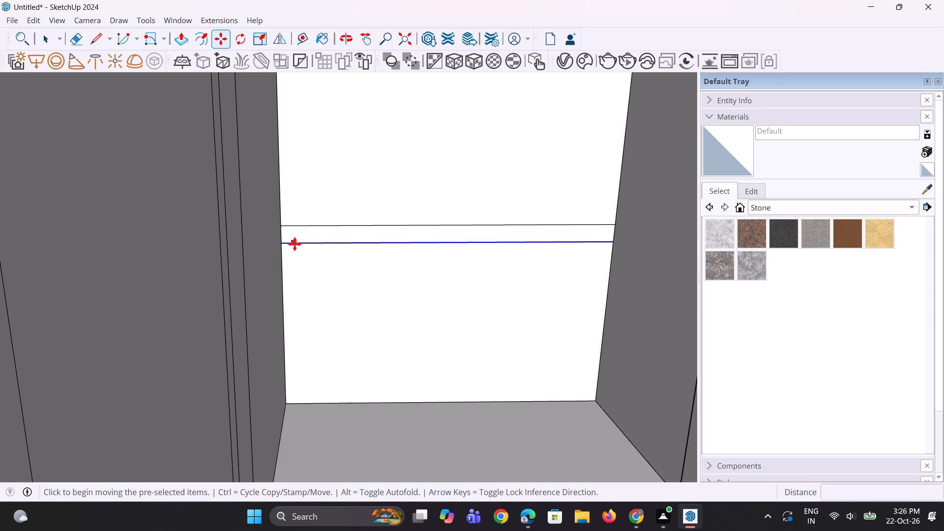
pyautogui.click(283, 244)
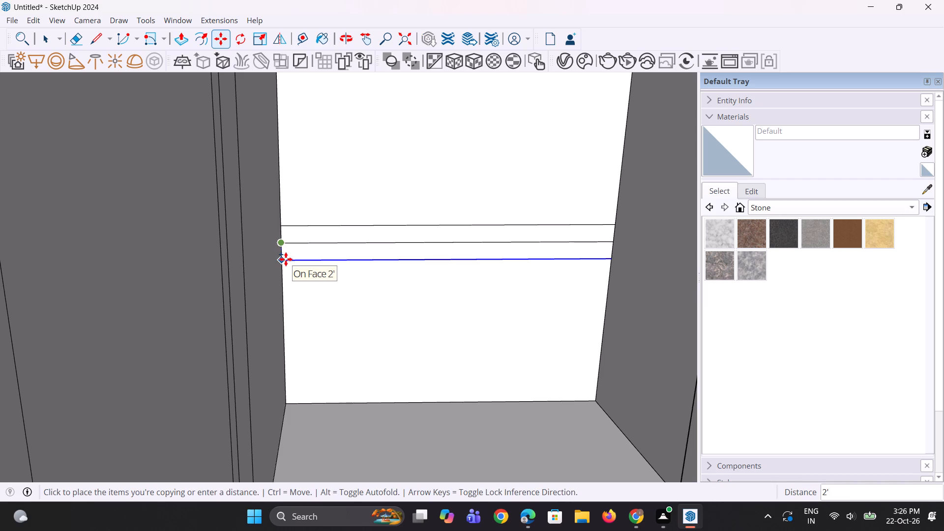
pyautogui.click(286, 259)
pyautogui.press('space')
# Delete the back wall's original mid-height edge between the two copies.
pyautogui.click(316, 244)
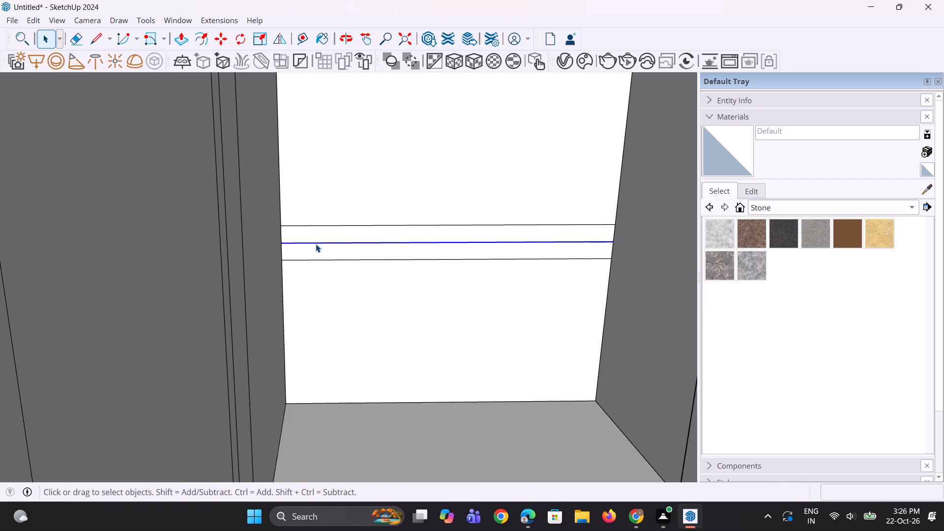
pyautogui.press('Delete')
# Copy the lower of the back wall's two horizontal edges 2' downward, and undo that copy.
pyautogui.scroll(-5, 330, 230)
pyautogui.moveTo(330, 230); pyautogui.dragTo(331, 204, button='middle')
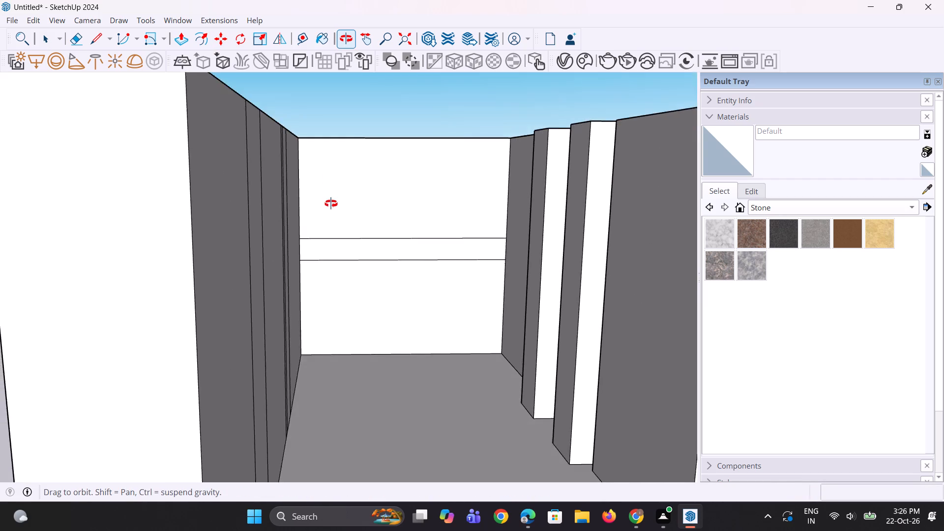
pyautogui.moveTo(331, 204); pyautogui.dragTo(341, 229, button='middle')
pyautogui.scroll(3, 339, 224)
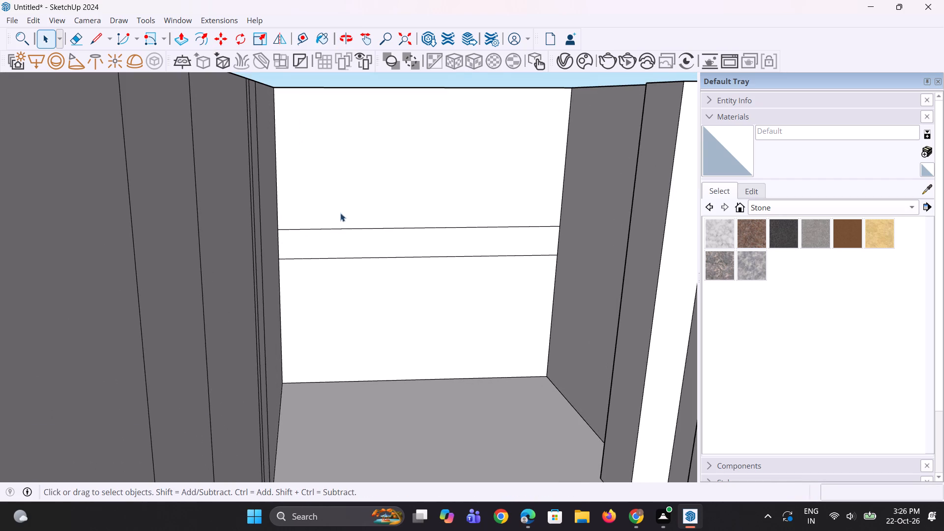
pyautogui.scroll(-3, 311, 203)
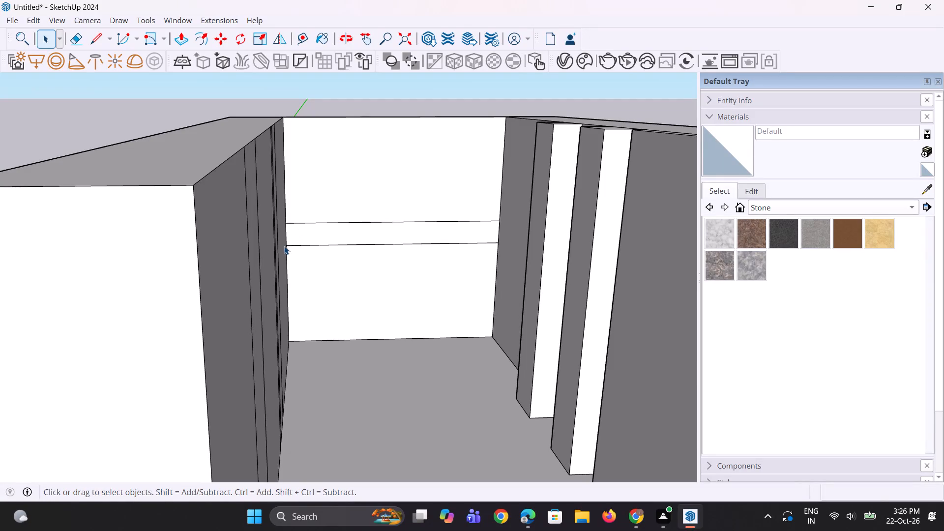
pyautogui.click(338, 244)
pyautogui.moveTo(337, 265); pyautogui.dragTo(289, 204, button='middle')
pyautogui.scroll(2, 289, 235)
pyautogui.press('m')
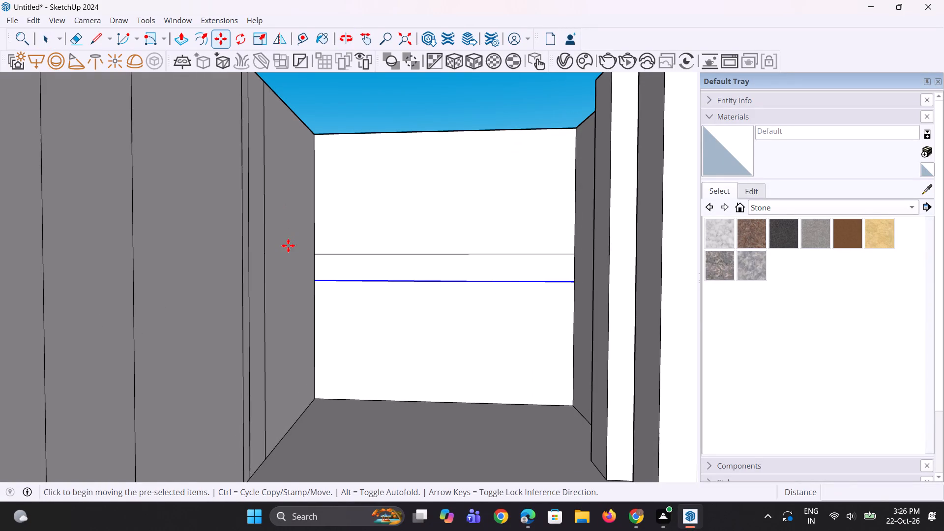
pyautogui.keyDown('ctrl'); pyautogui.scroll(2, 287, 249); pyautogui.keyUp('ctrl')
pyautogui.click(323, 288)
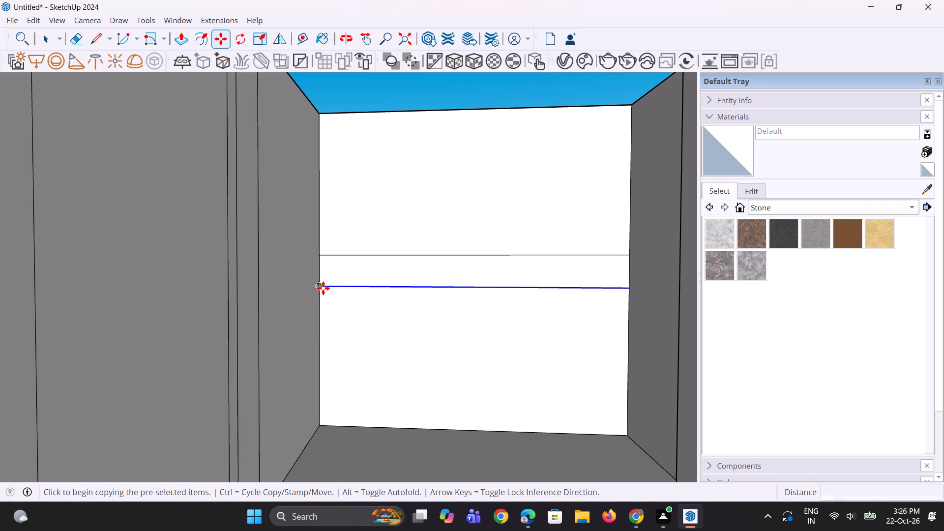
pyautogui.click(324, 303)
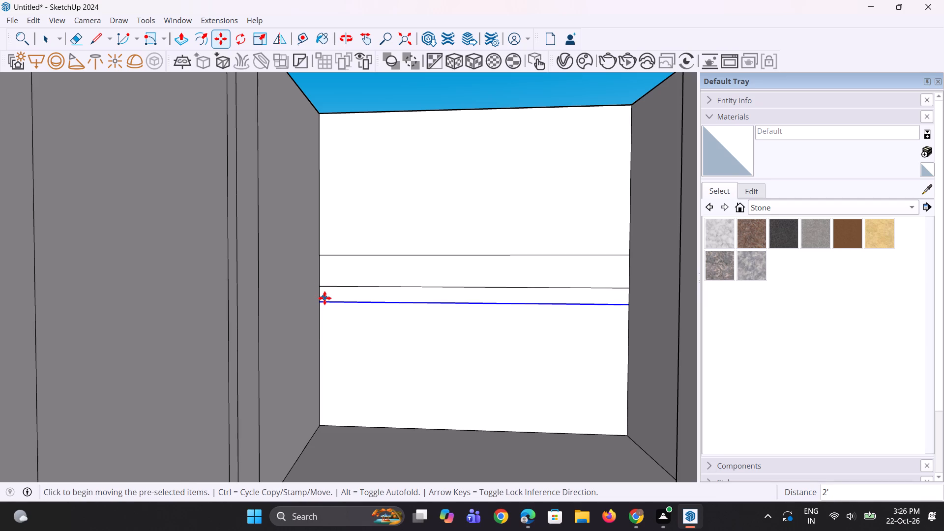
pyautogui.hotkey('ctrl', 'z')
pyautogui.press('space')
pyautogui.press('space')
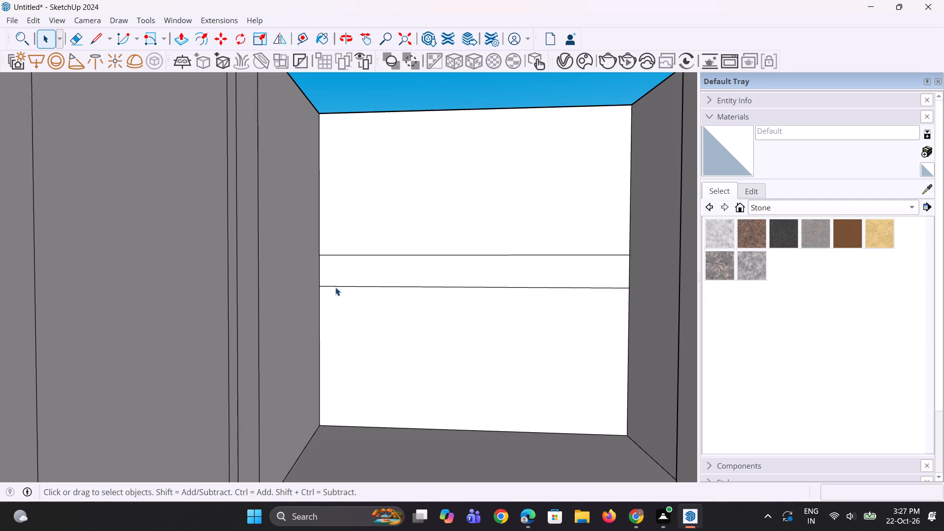
# Move the lower of the back wall's two horizontal edges up 2'.
pyautogui.click(335, 287)
pyautogui.press('m')
pyautogui.scroll(2, 335, 287)
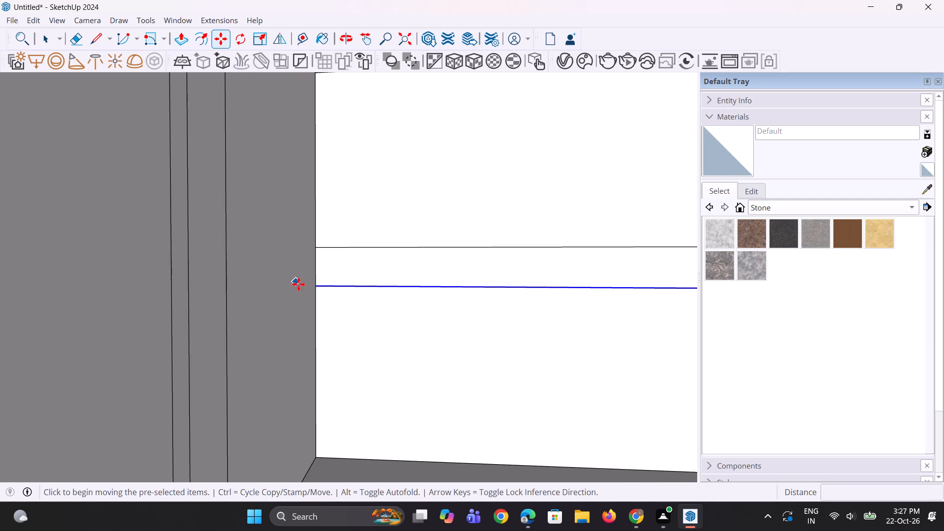
pyautogui.click(318, 288)
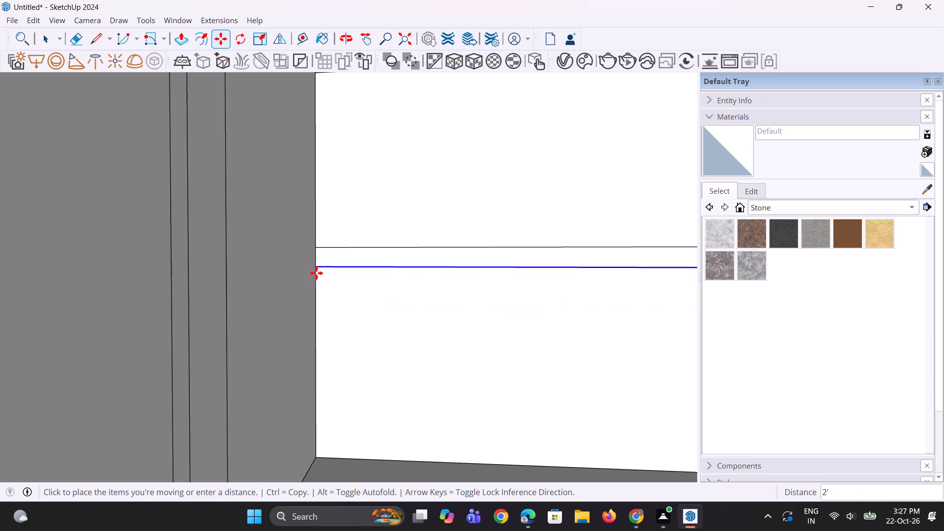
pyautogui.click(316, 272)
pyautogui.press('space')
# Copy the back wall's lower horizontal edge about 4' downward to add a third edge.
pyautogui.scroll(-3, 321, 286)
pyautogui.press('space')
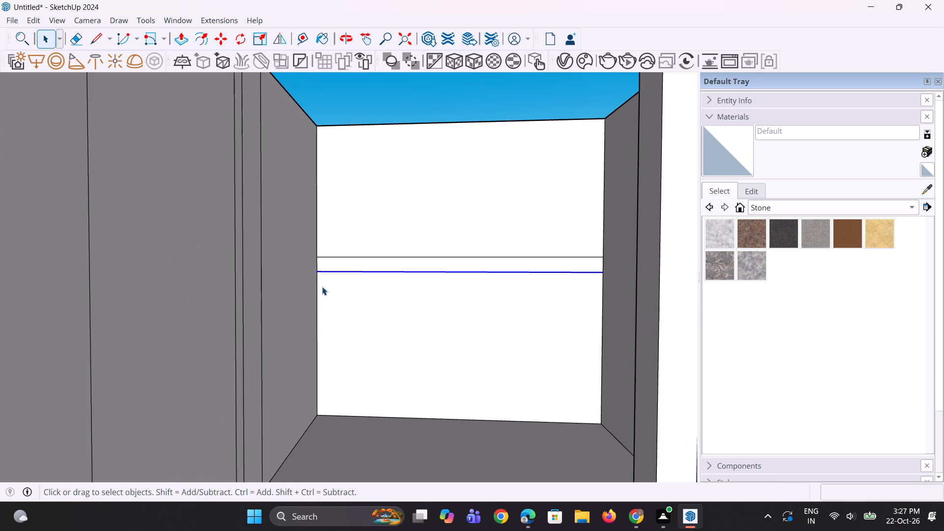
pyautogui.press('m')
pyautogui.click(317, 271)
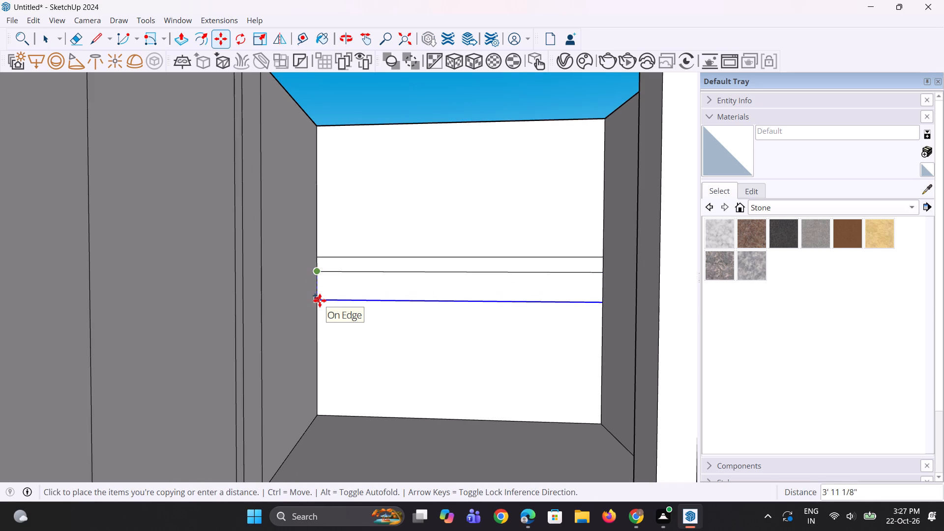
pyautogui.click(320, 300)
pyautogui.press('space')
pyautogui.press('space')
# Copy the left vertical edge of the back wall's bottom section about 4' to the right along the floor.
pyautogui.scroll(-2, 320, 300)
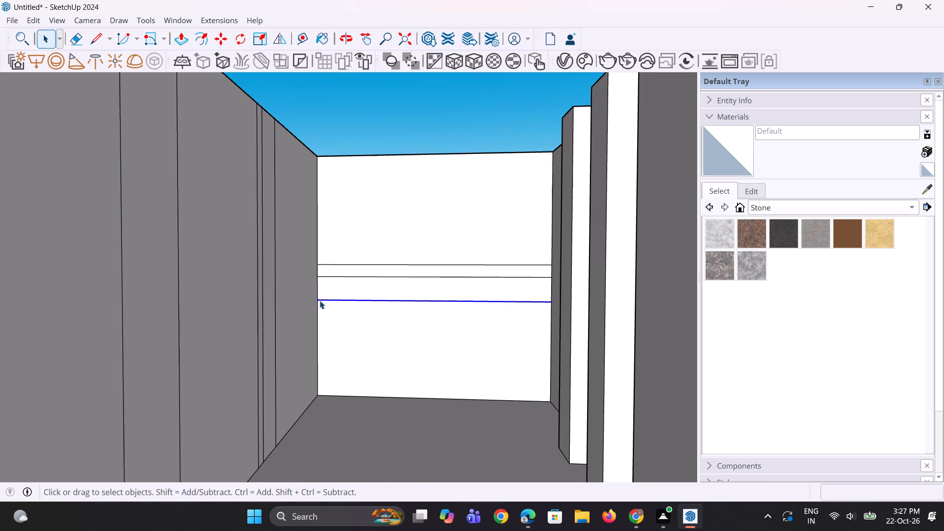
pyautogui.click(318, 318)
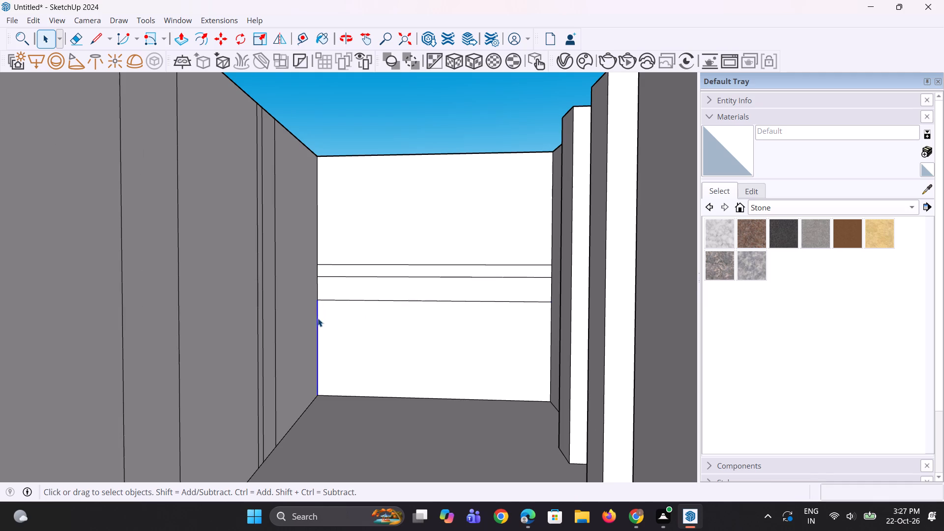
pyautogui.scroll(-3, 320, 311)
pyautogui.scroll(3, 312, 396)
pyautogui.press('m')
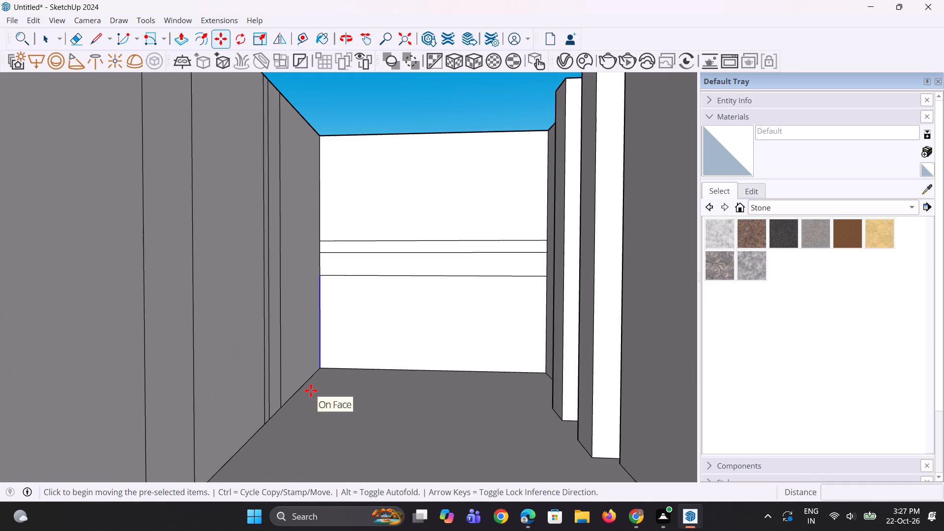
pyautogui.click(322, 363)
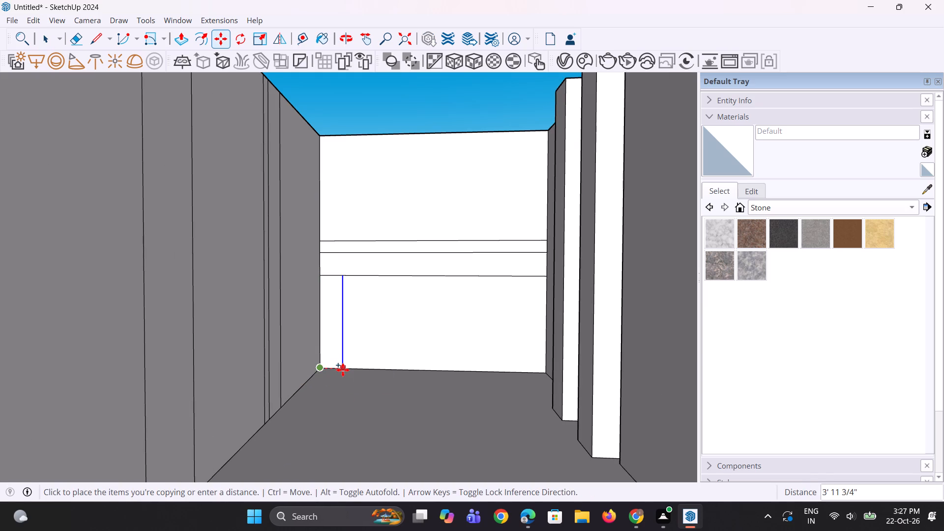
pyautogui.click(343, 370)
# Copy the new vertical edge on the back wall 1' further to the right.
pyautogui.press('m')
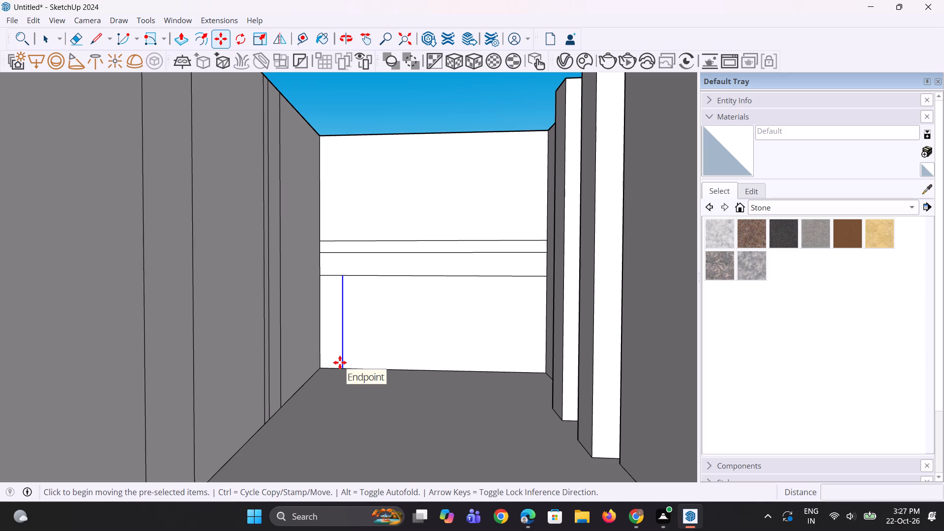
pyautogui.keyDown('ctrl'); pyautogui.scroll(5, 340, 362); pyautogui.keyUp('ctrl')
pyautogui.click(343, 371)
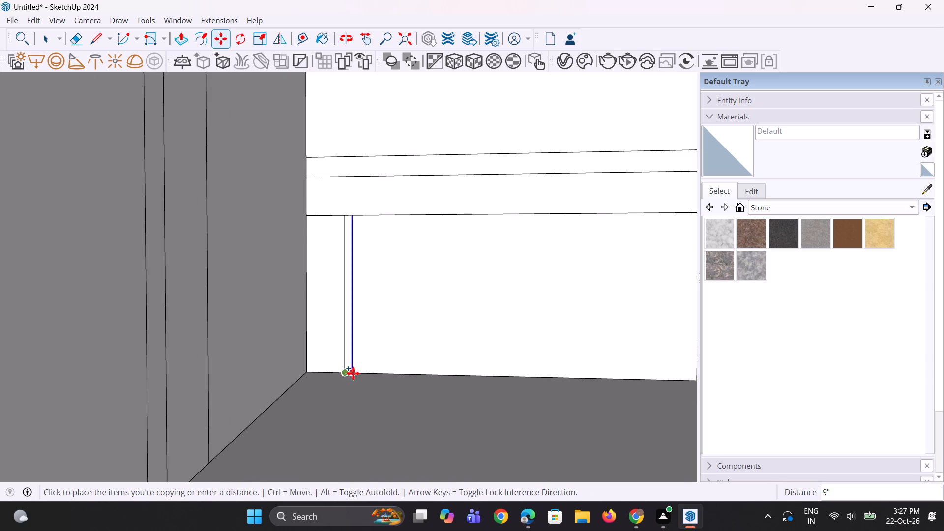
pyautogui.write("1'")
pyautogui.press('Return')
pyautogui.press('space')
pyautogui.press('space')
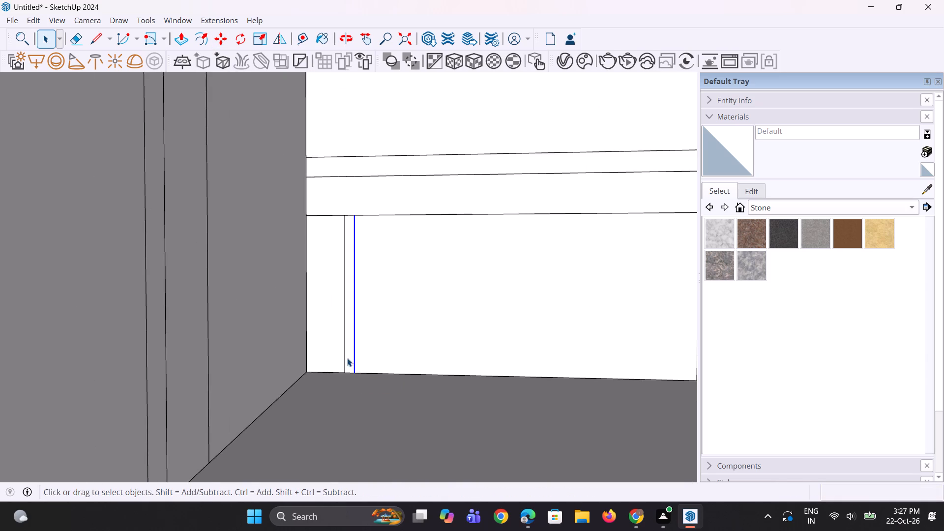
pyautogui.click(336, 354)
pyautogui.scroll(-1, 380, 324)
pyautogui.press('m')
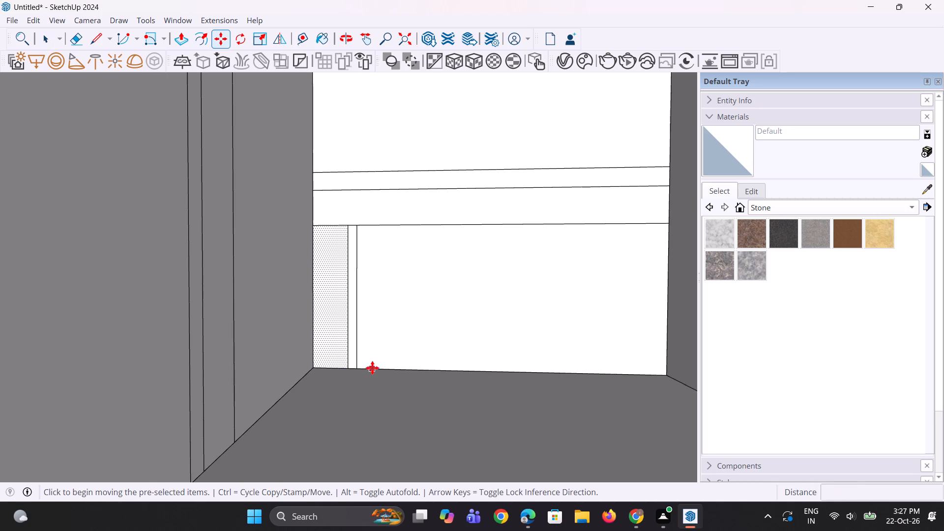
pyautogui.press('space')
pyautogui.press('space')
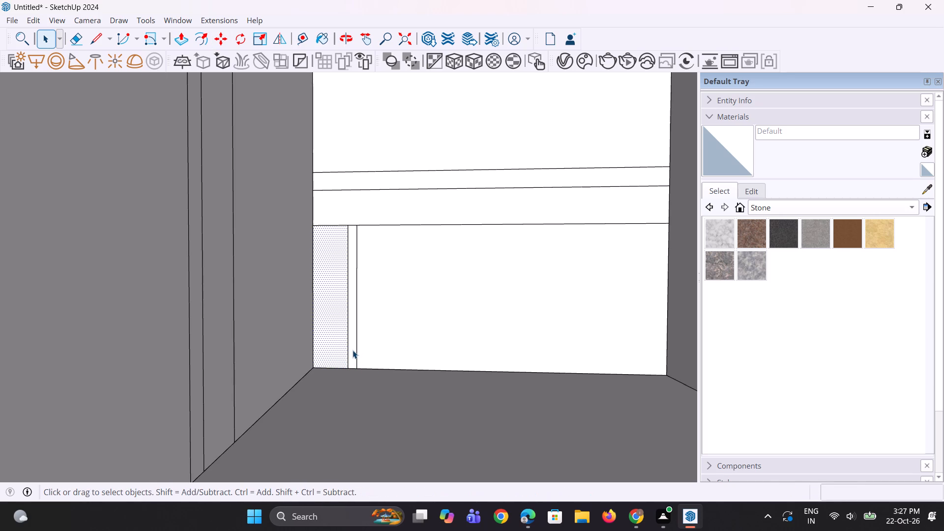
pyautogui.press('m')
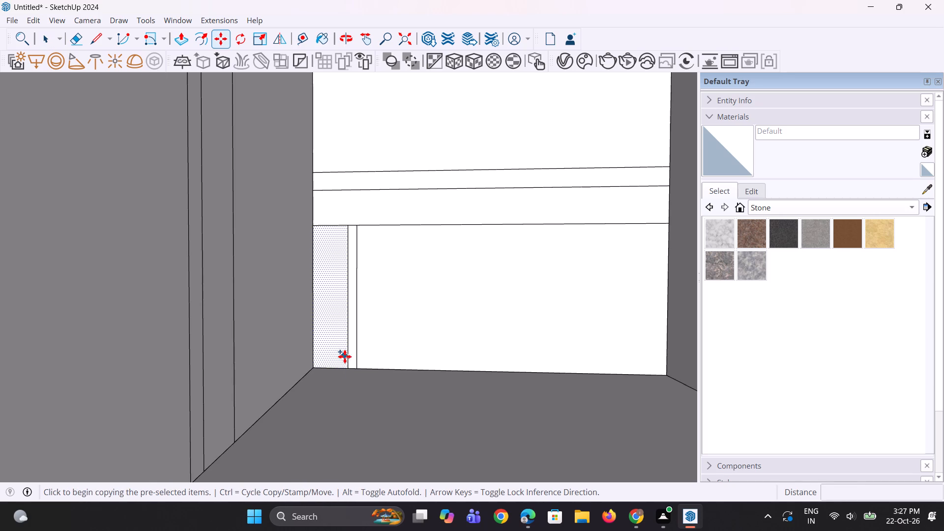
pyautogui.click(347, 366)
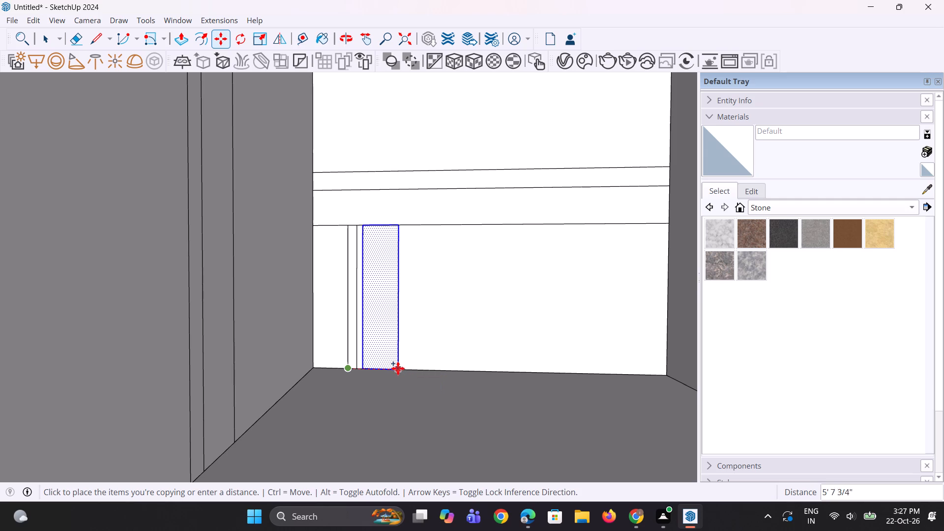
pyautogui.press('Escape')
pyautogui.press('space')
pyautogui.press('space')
# Copy the leftmost panel face of the back wall's bottom section about 5' right, so it starts at the second vertical edge.
pyautogui.click(326, 355)
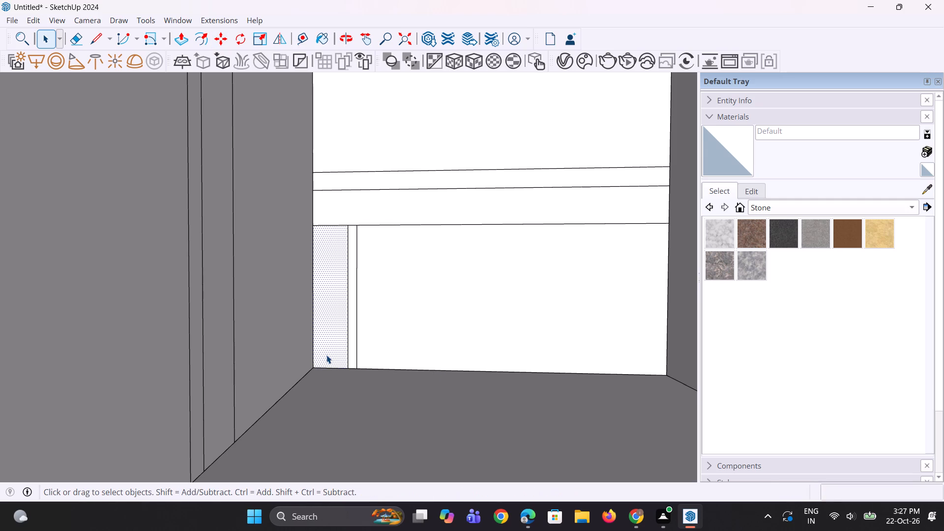
pyautogui.press('m')
pyautogui.click(317, 366)
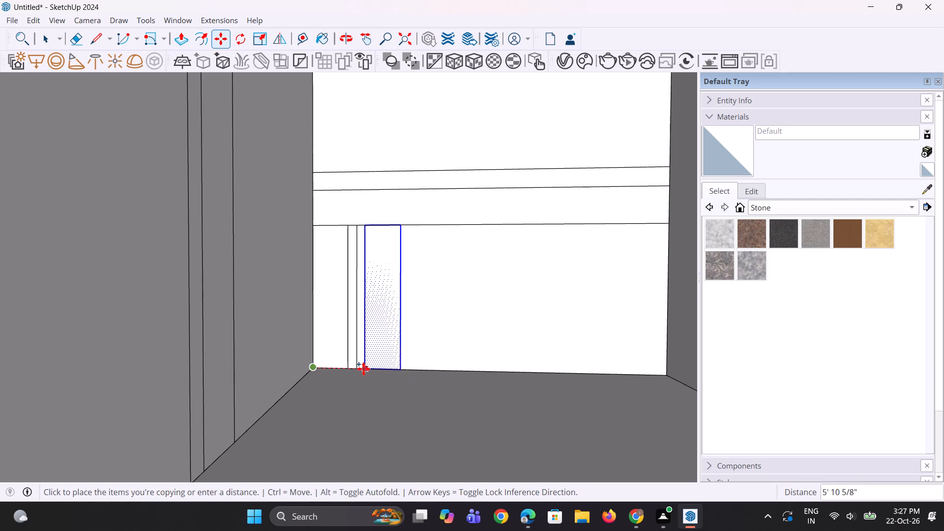
pyautogui.click(363, 369)
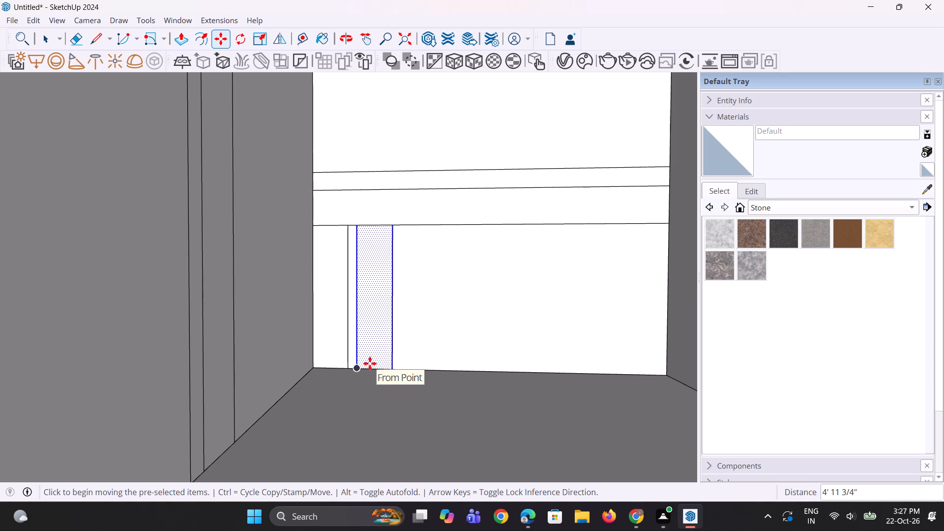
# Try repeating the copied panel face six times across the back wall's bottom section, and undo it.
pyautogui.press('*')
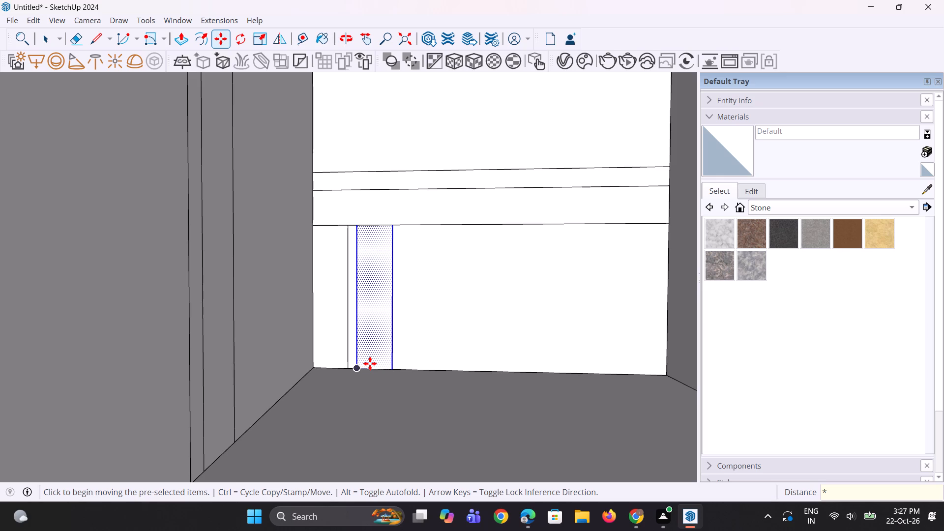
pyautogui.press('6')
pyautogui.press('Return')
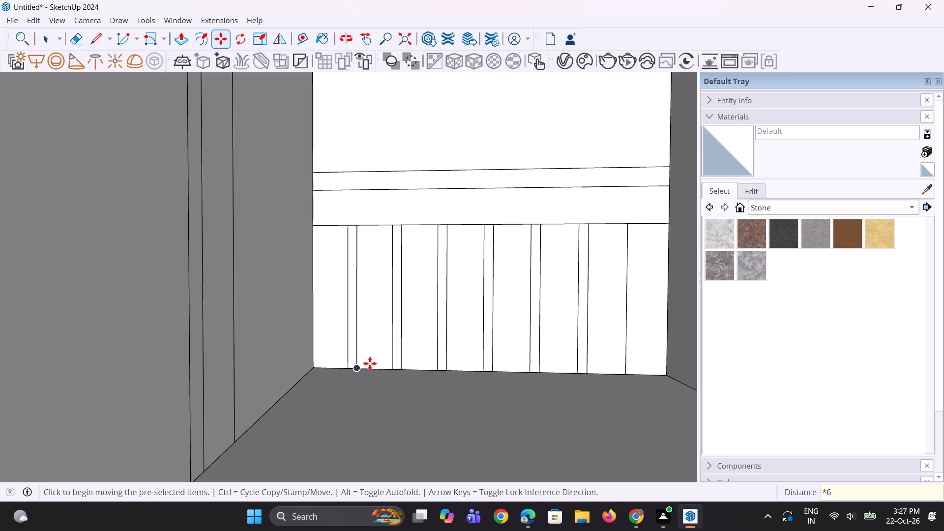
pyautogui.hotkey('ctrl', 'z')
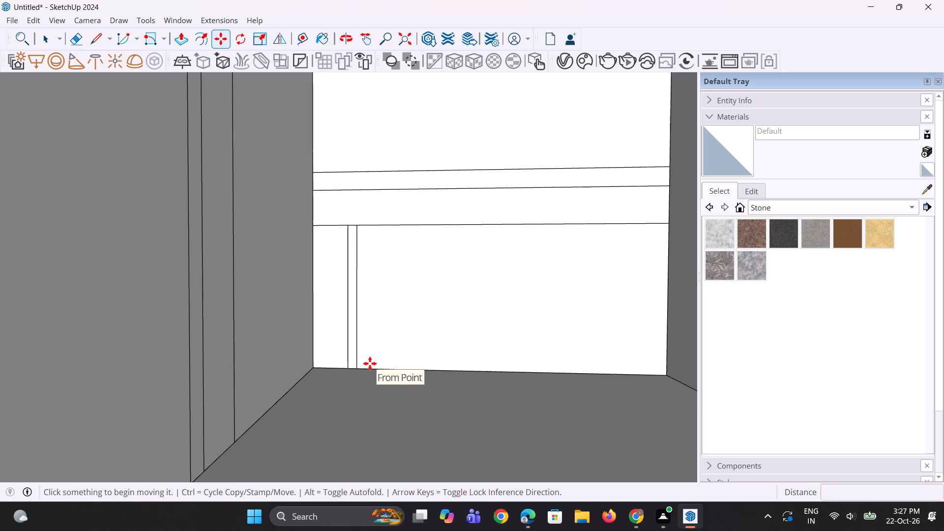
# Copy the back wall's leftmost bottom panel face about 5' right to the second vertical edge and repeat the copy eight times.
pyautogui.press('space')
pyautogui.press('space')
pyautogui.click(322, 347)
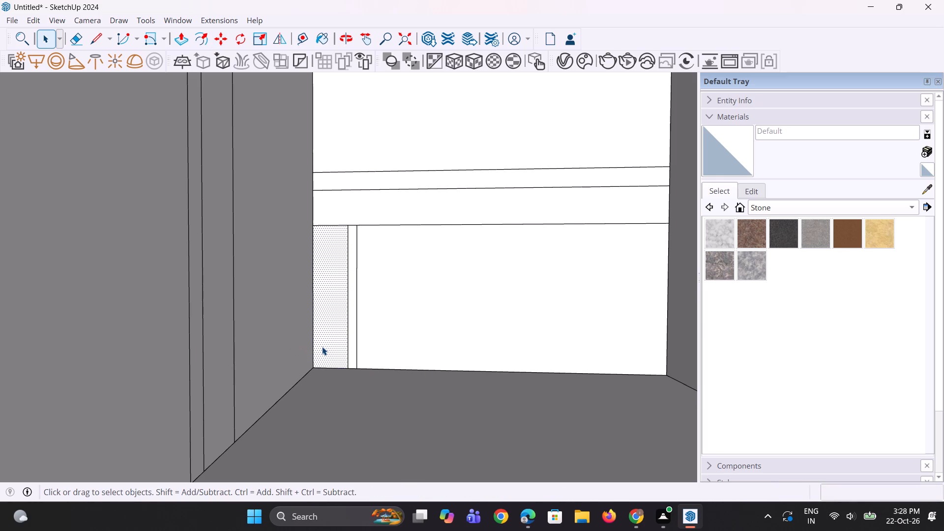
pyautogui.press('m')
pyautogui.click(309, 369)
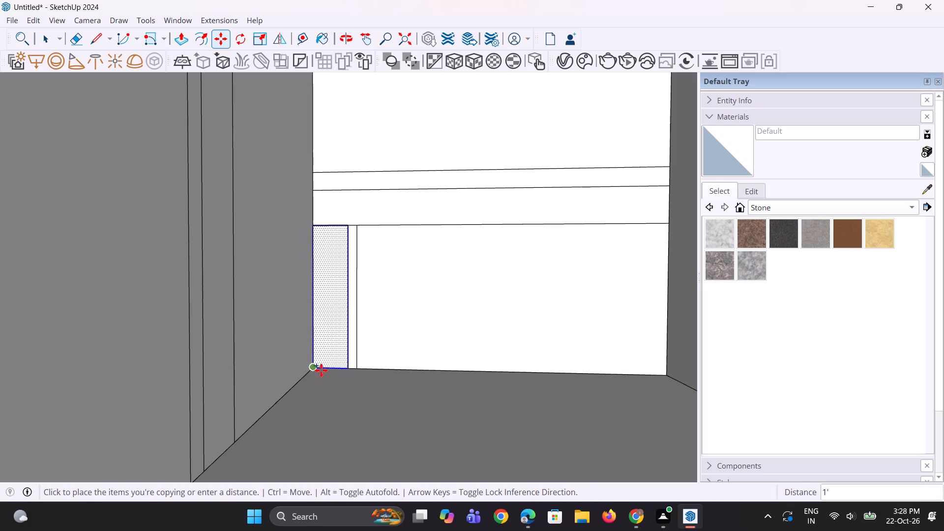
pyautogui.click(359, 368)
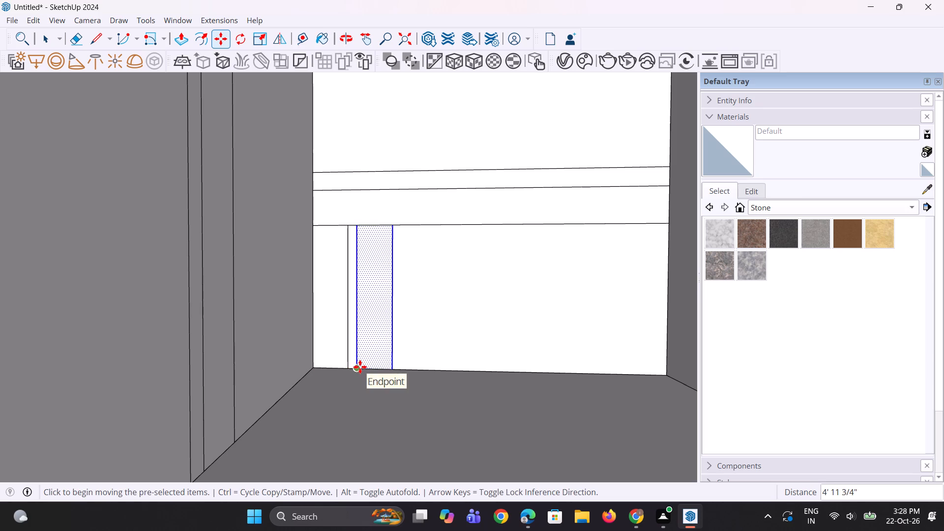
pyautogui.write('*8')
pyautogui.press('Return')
# Examine the vertical panel divisions on the back wall from outside and inside the hall.
pyautogui.scroll(-4, 380, 410)
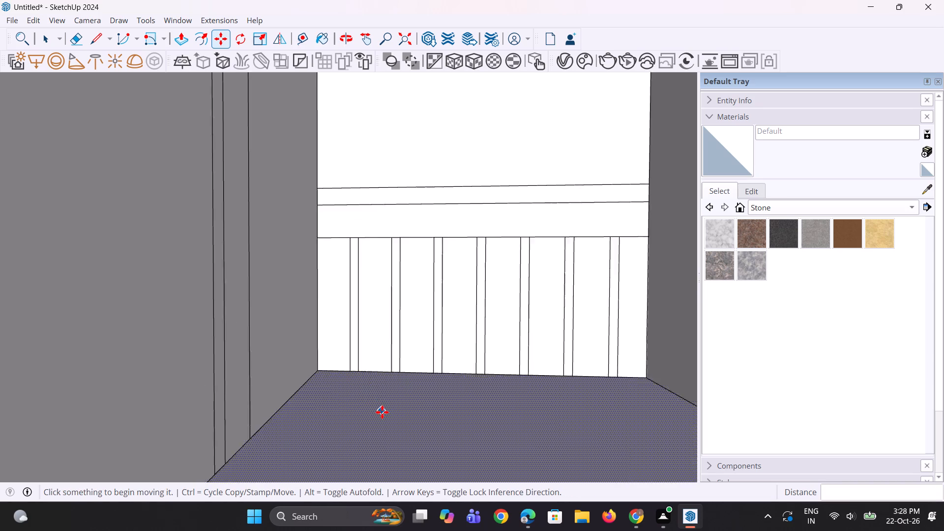
pyautogui.scroll(-6, 382, 412)
pyautogui.scroll(-5, 466, 390)
pyautogui.middleClick(498, 380)
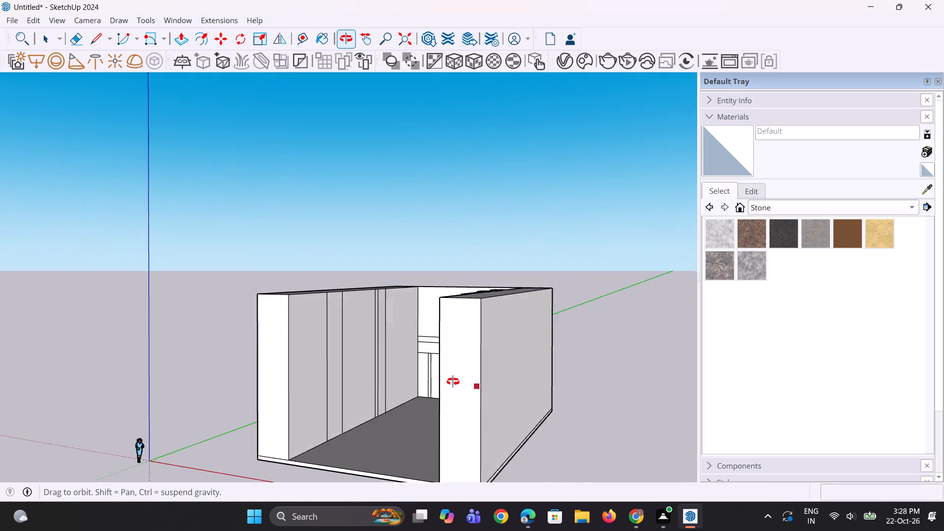
pyautogui.scroll(-1, 501, 378)
pyautogui.scroll(10, 493, 355)
pyautogui.press('space')
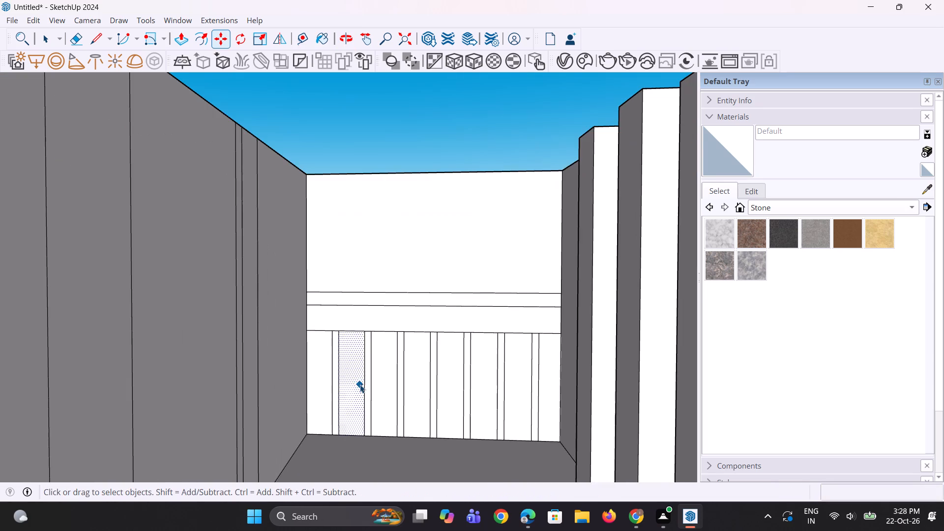
pyautogui.press('space')
pyautogui.scroll(1, 358, 383)
pyautogui.moveTo(358, 383); pyautogui.dragTo(324, 403, button='middle')
pyautogui.scroll(-2, 324, 387)
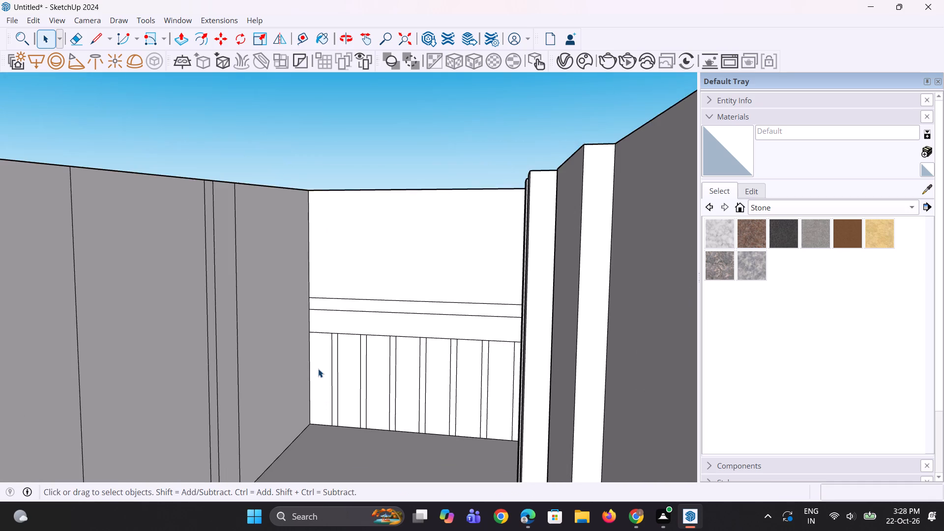
pyautogui.scroll(6, 318, 369)
pyautogui.scroll(-8, 322, 365)
pyautogui.moveTo(322, 365); pyautogui.dragTo(347, 369, button='middle')
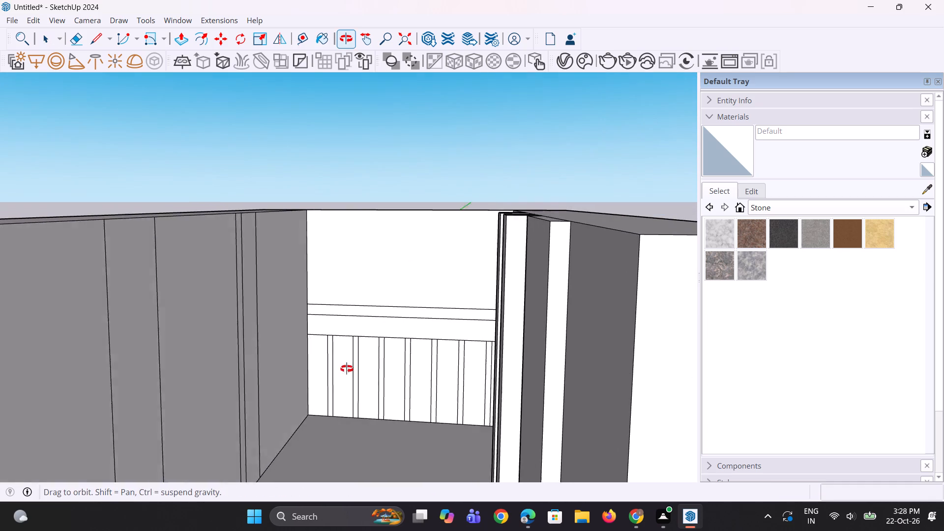
pyautogui.moveTo(347, 369); pyautogui.dragTo(350, 369, button='middle')
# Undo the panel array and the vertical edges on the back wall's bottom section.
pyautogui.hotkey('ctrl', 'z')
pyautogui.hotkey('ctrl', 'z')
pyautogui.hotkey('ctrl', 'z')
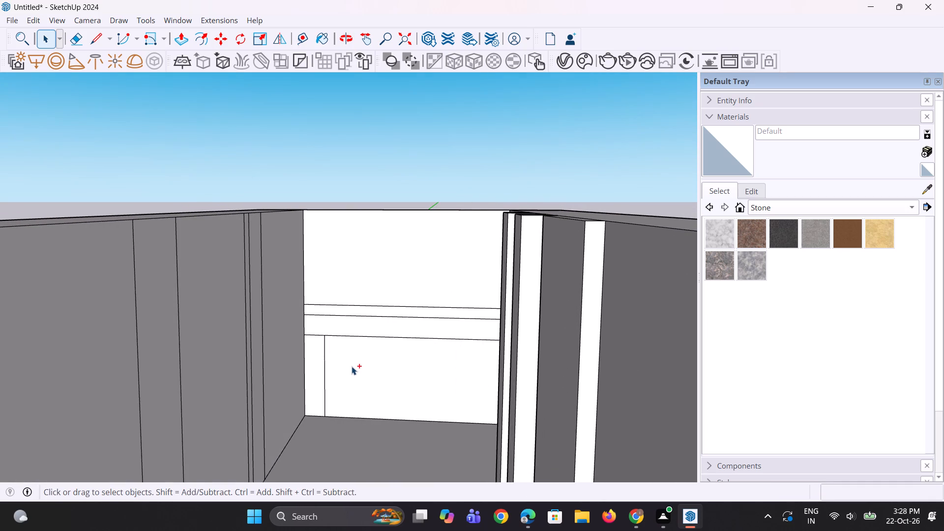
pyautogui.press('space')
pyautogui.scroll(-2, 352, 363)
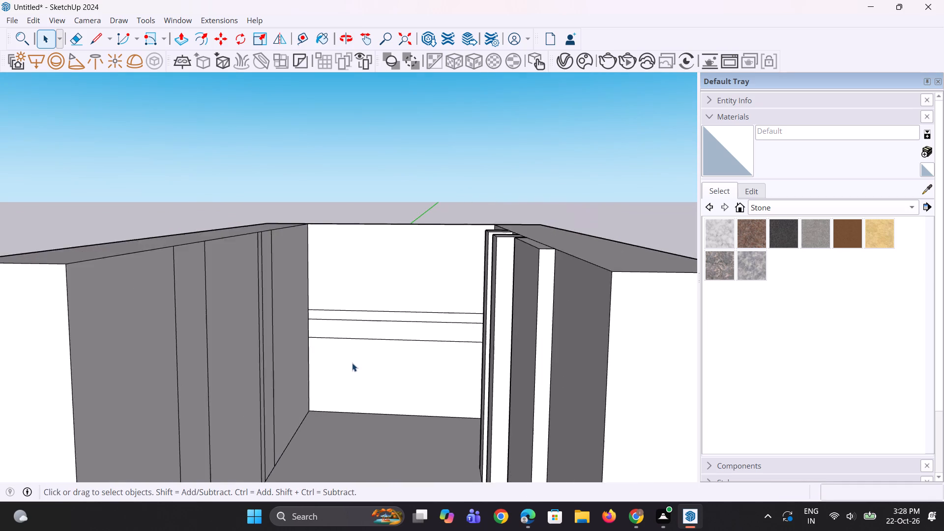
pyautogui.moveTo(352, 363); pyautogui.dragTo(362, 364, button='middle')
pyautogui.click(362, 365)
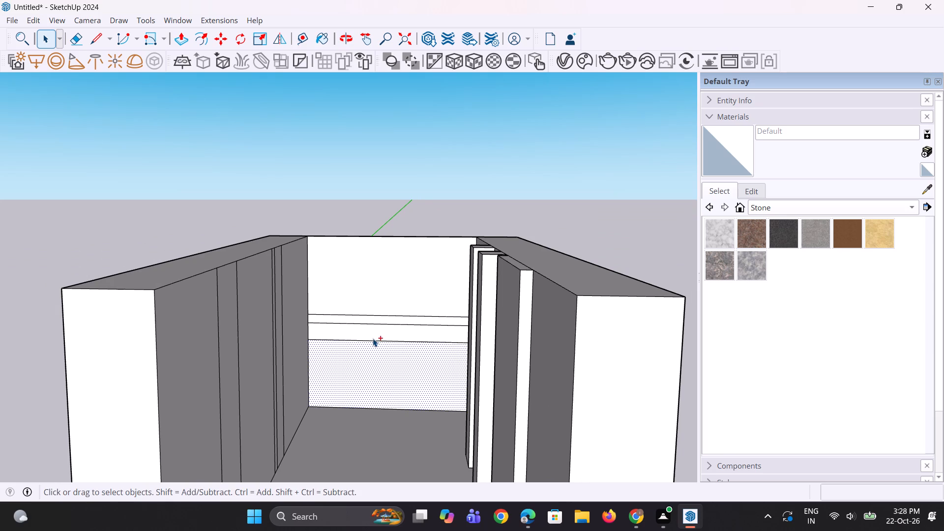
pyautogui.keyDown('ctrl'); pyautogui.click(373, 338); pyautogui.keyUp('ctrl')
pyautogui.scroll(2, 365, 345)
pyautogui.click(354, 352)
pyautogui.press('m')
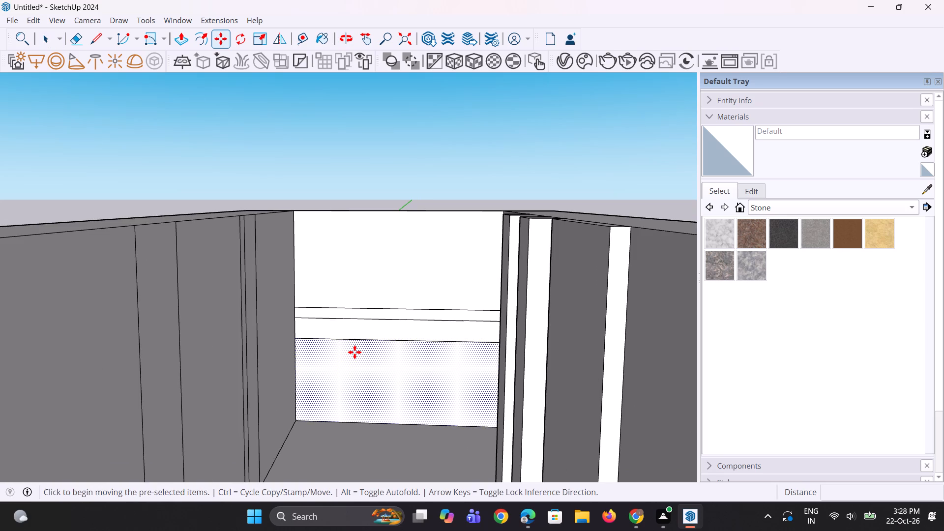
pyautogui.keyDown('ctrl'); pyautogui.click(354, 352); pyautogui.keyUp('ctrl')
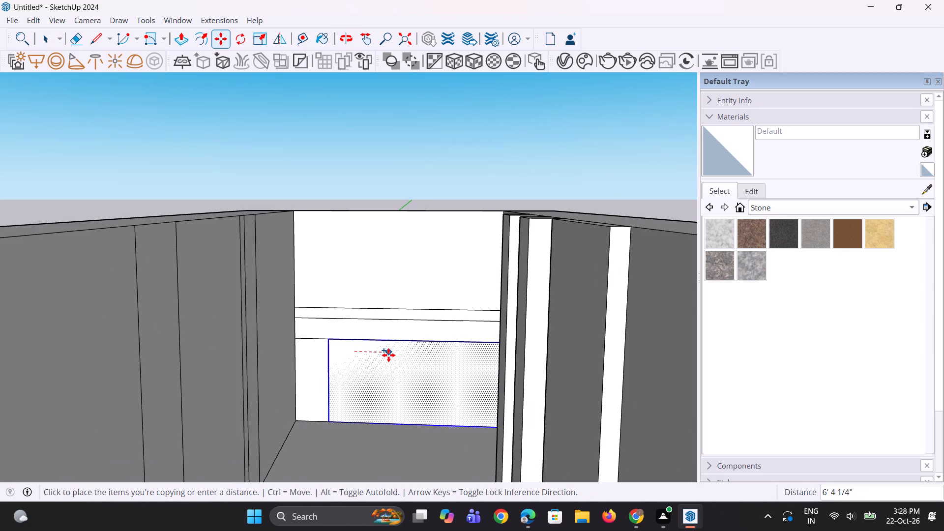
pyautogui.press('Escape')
# Copy the back wall's bottom section together with the band above it about 75' to the right, outside the hall.
pyautogui.scroll(2, 381, 352)
pyautogui.press('space')
pyautogui.press('space')
pyautogui.click(352, 357)
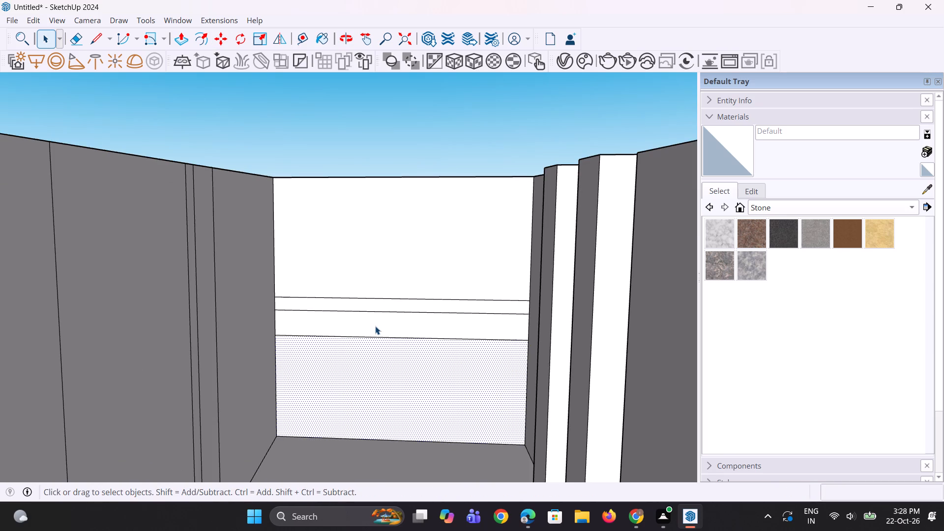
pyautogui.keyDown('ctrl'); pyautogui.click(375, 326); pyautogui.keyUp('ctrl')
pyautogui.press('m')
pyautogui.keyDown('ctrl'); pyautogui.click(364, 363); pyautogui.keyUp('ctrl')
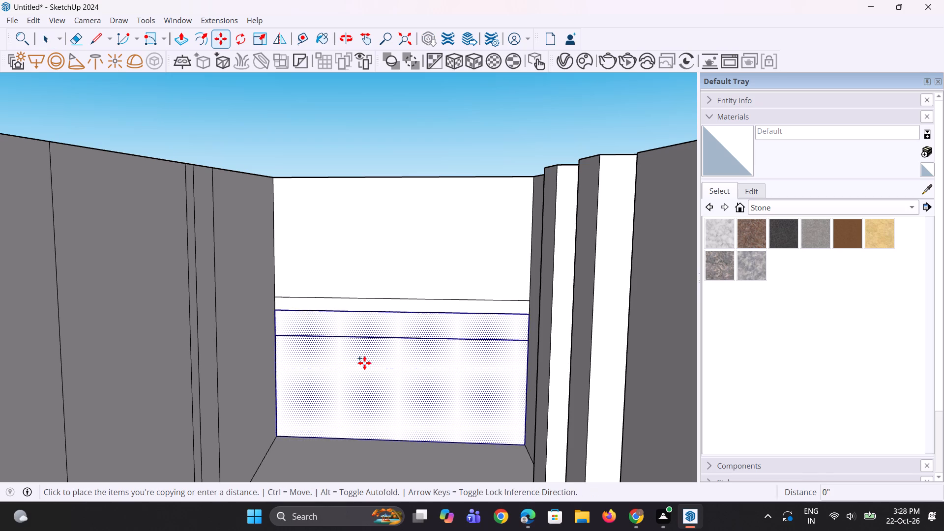
pyautogui.scroll(-9, 439, 371)
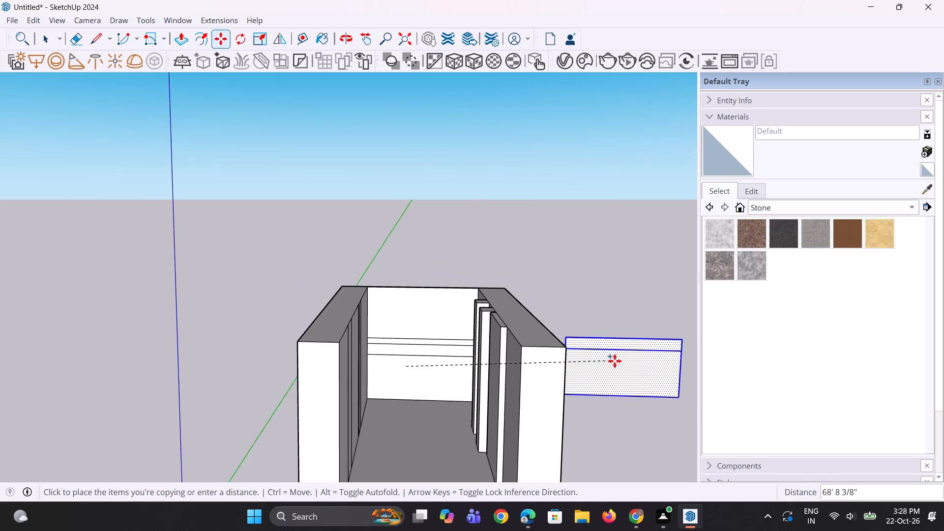
pyautogui.click(628, 373)
pyautogui.press('space')
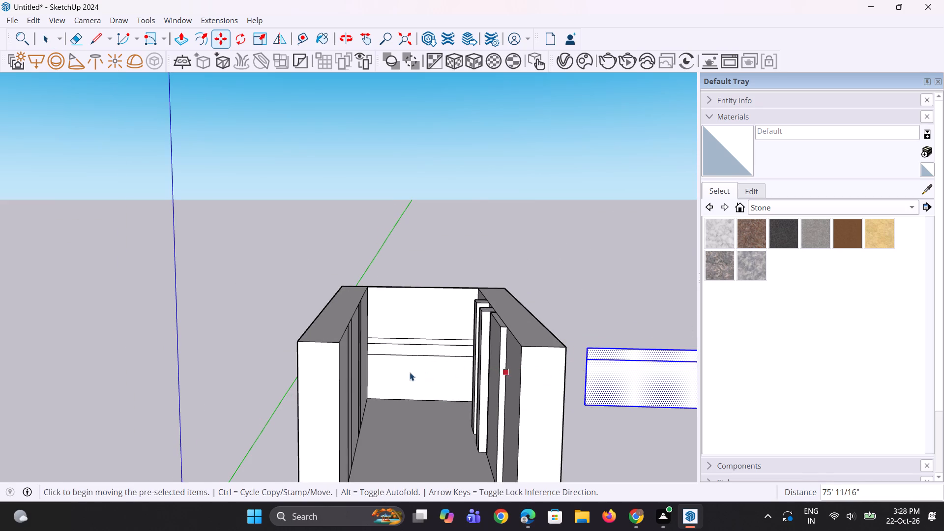
pyautogui.press('space')
pyautogui.scroll(-7, 380, 372)
pyautogui.scroll(3, 372, 350)
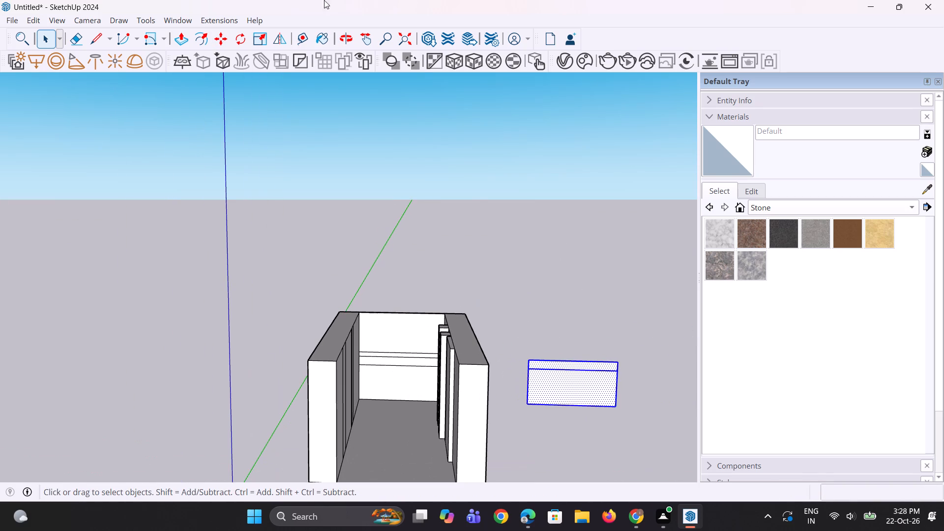
pyautogui.press('Escape')
pyautogui.press('space')
pyautogui.press('space')
pyautogui.click(468, 213)
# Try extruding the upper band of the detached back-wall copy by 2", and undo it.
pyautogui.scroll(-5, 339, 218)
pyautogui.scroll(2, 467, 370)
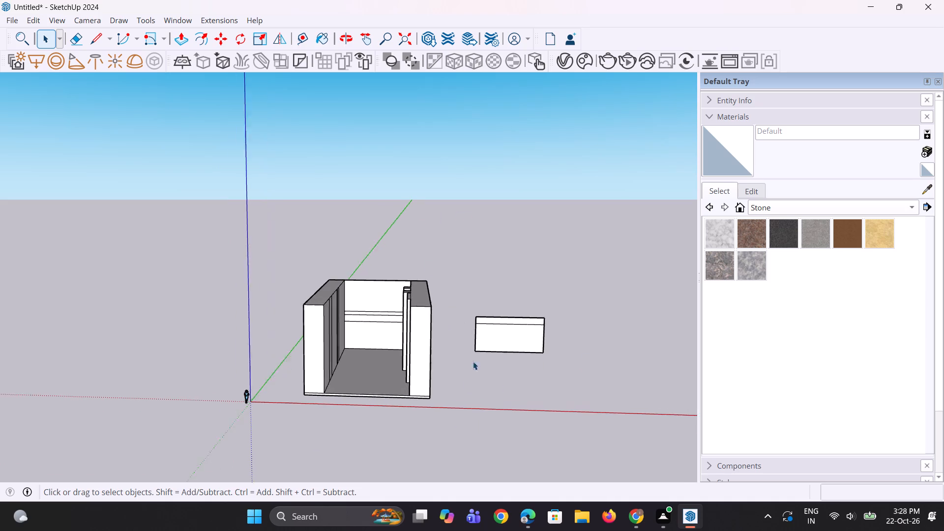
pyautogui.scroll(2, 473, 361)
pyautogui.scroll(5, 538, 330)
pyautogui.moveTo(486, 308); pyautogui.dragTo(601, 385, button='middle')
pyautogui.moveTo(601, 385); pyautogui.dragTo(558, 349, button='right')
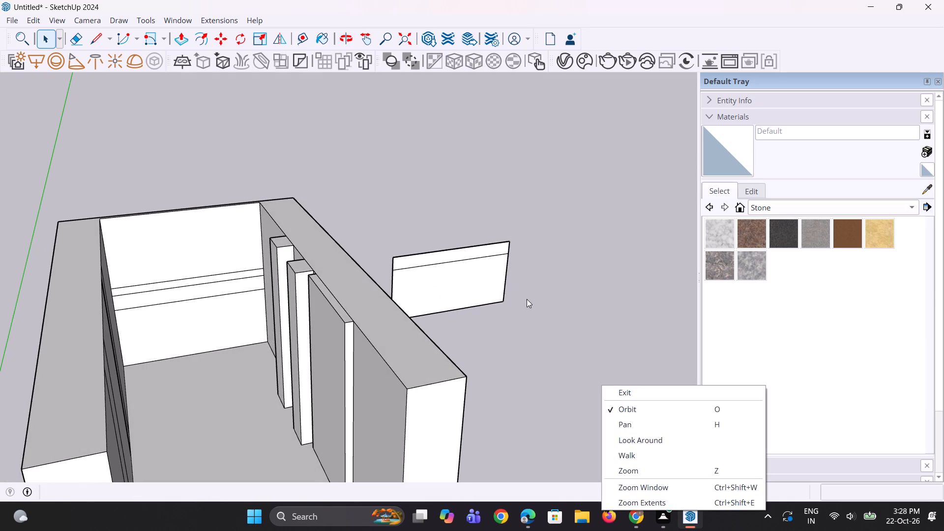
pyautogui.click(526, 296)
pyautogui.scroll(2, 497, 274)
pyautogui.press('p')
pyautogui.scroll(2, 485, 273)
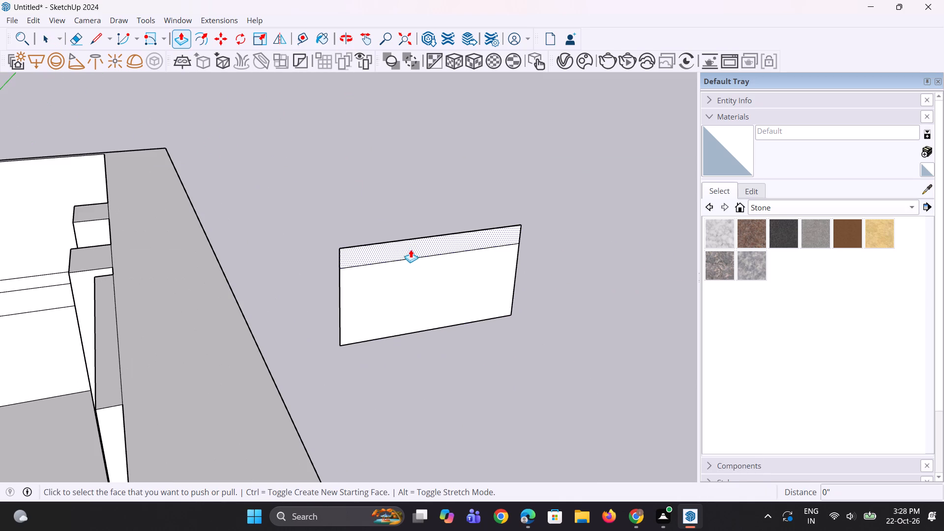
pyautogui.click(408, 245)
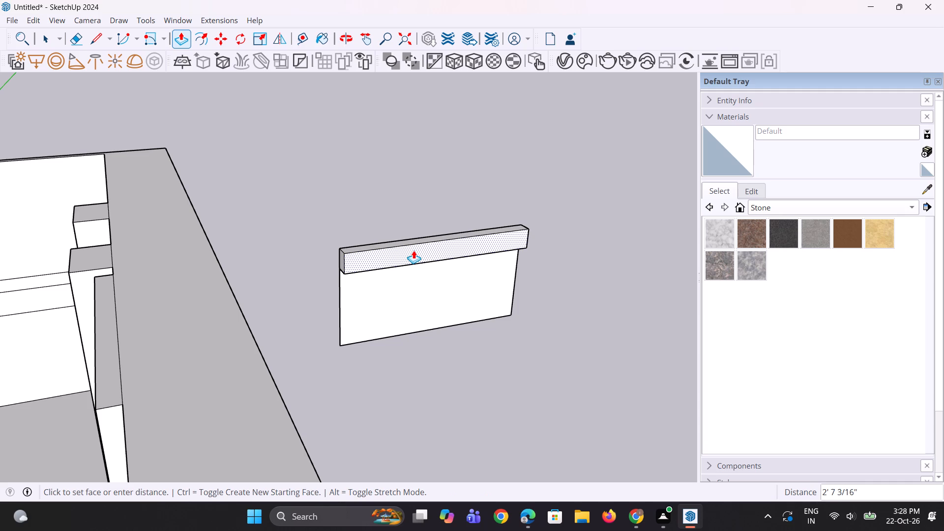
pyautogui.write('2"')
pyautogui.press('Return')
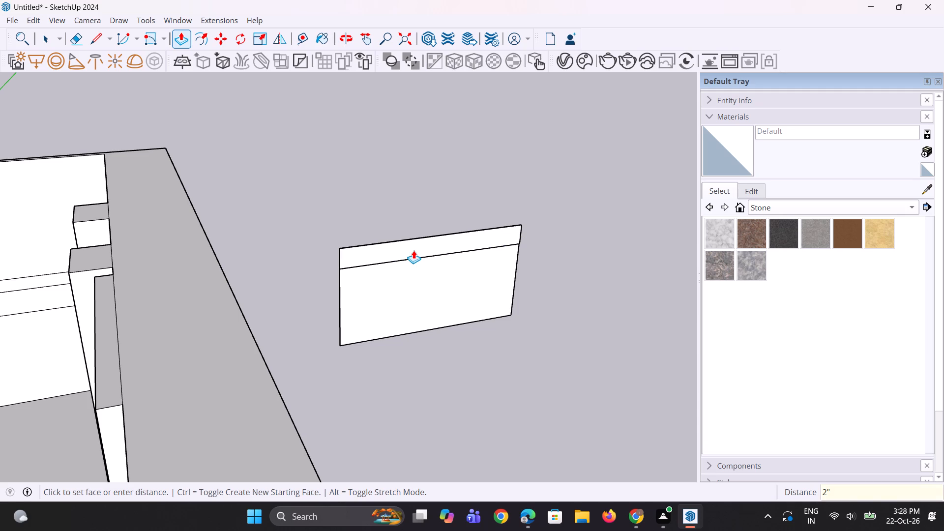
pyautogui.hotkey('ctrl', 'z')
# Extrude the upper band and the lower section of the detached back-wall copy by 1' each.
pyautogui.click(415, 244)
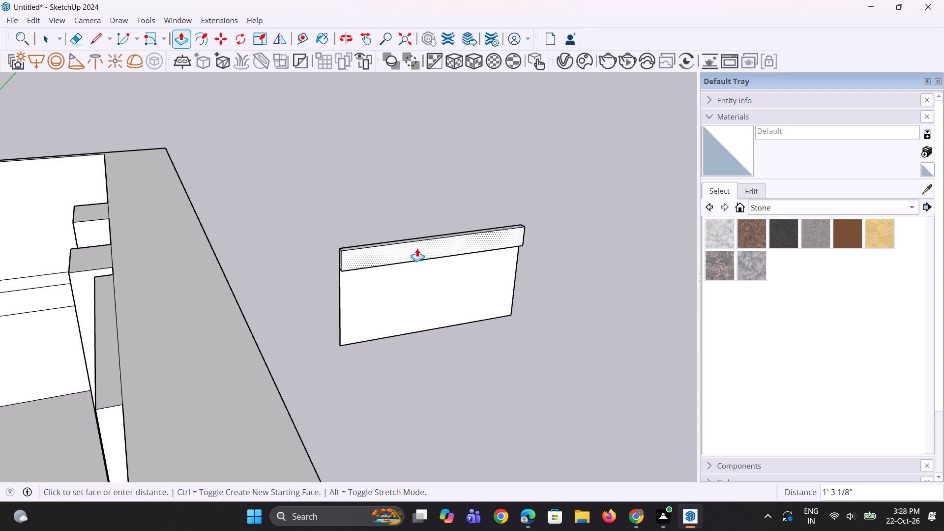
pyautogui.write("1'")
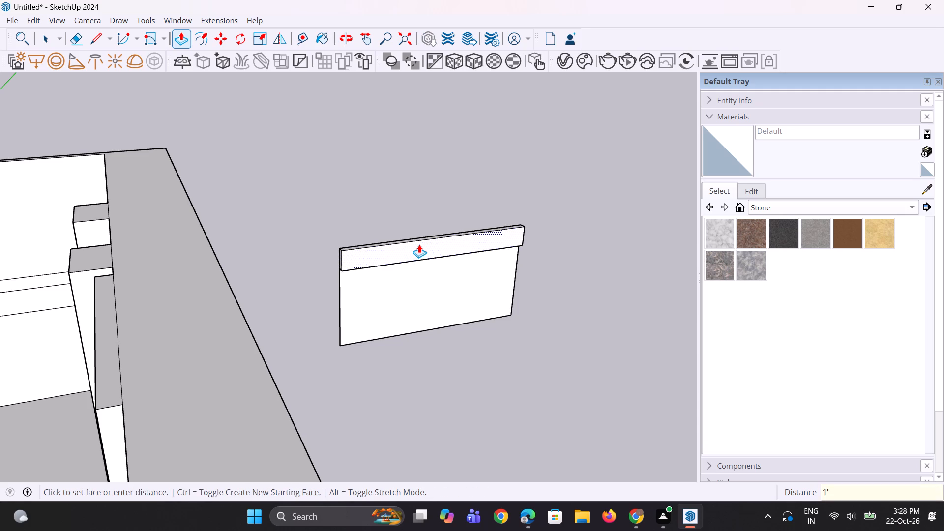
pyautogui.press('Return')
pyautogui.doubleClick(417, 278)
# Copy the left vertical edge of the detached wall's lower section about 3' 4" to the right along its bottom edge.
pyautogui.moveTo(416, 275); pyautogui.dragTo(386, 265, button='middle')
pyautogui.scroll(6, 371, 269)
pyautogui.press('space')
pyautogui.press('space')
pyautogui.scroll(1, 344, 278)
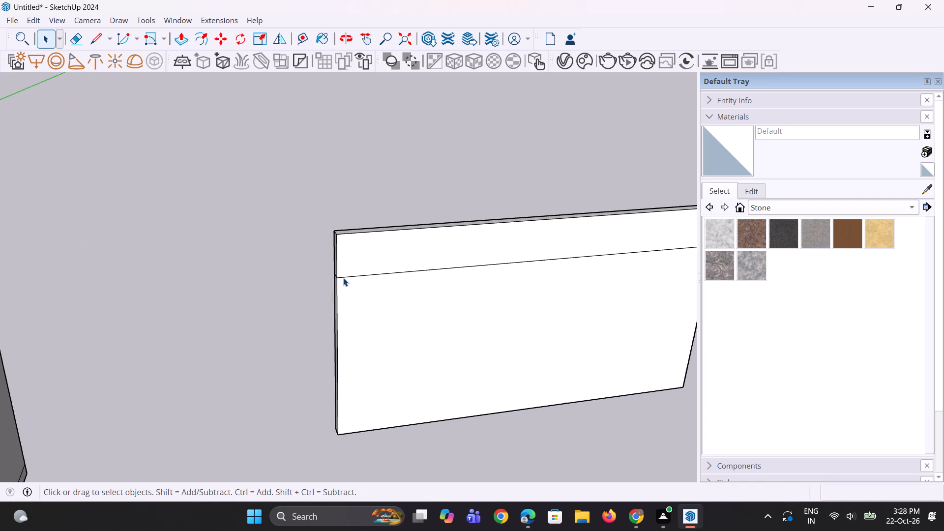
pyautogui.moveTo(336, 266); pyautogui.dragTo(335, 257, button='middle')
pyautogui.click(339, 292)
pyautogui.scroll(-3, 338, 287)
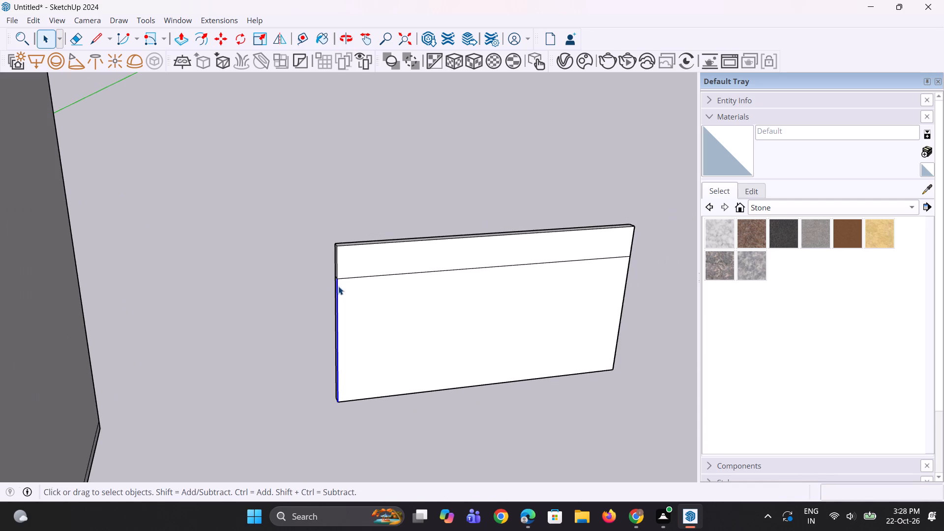
pyautogui.press('m')
pyautogui.scroll(2, 335, 414)
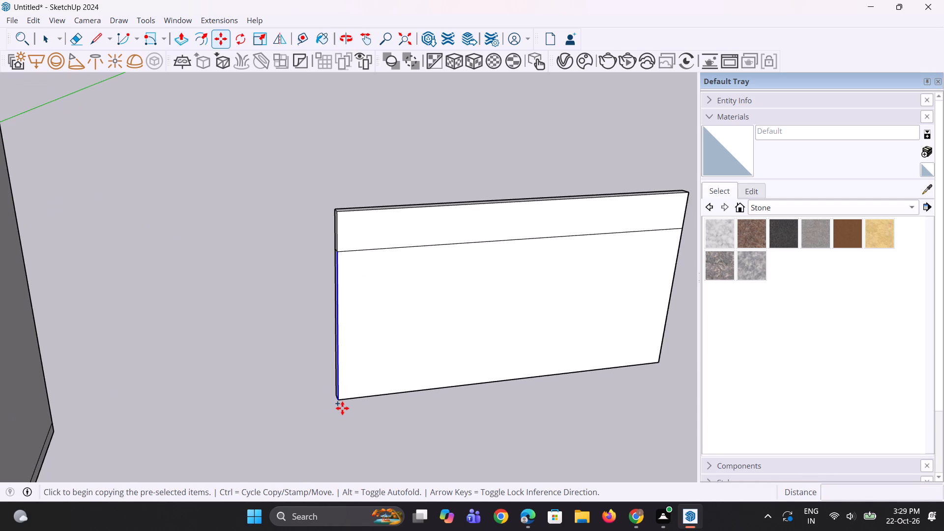
pyautogui.click(343, 402)
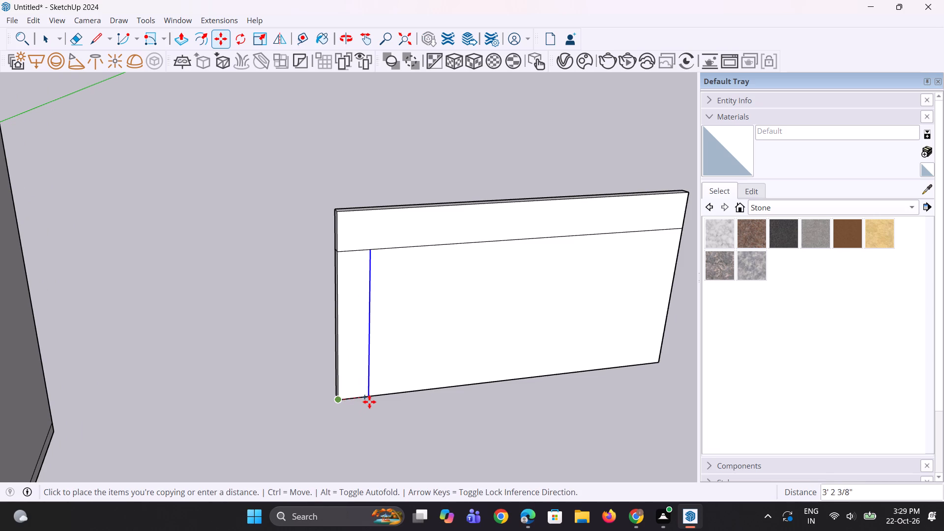
pyautogui.moveTo(372, 401); pyautogui.dragTo(351, 369, button='middle')
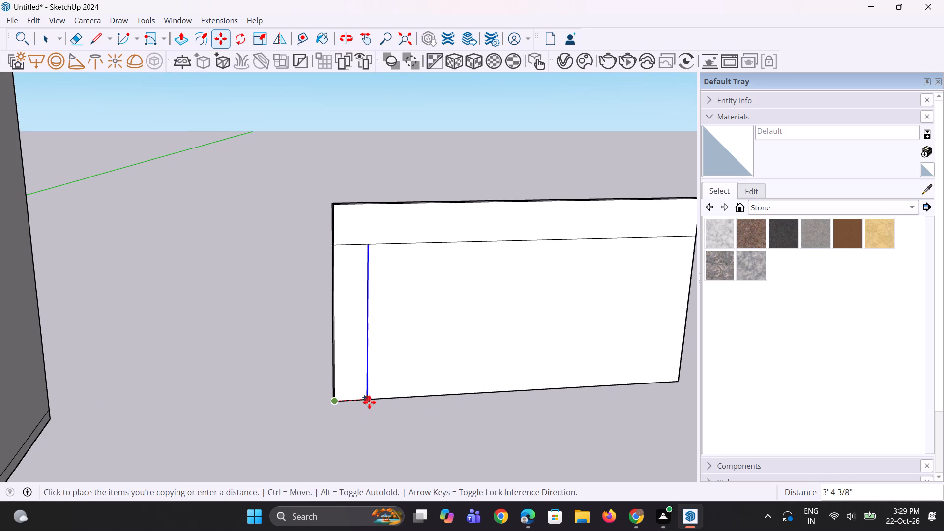
pyautogui.click(369, 402)
# Copy the new vertical line a short distance to the right along the detached wall's bottom edge, forming a narrow strip.
pyautogui.press('m')
pyautogui.scroll(2, 371, 403)
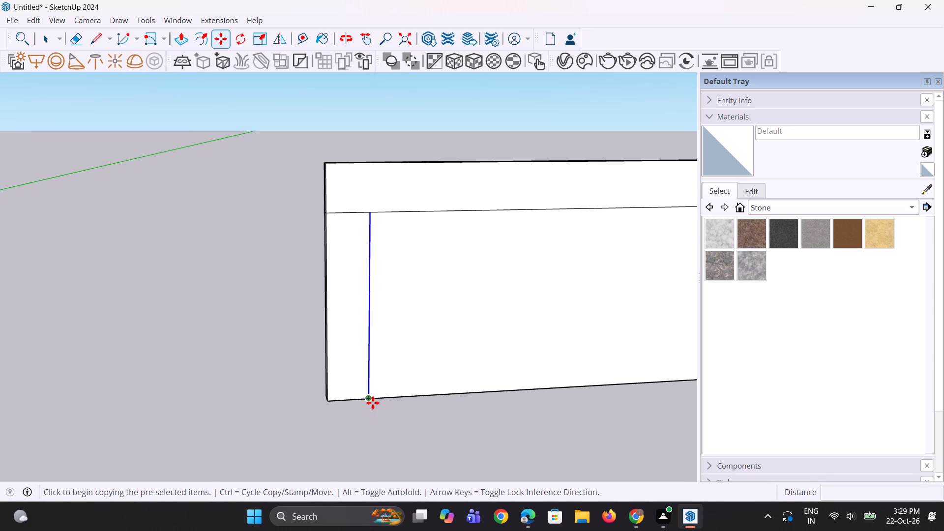
pyautogui.click(372, 402)
pyautogui.click(382, 402)
pyautogui.press('space')
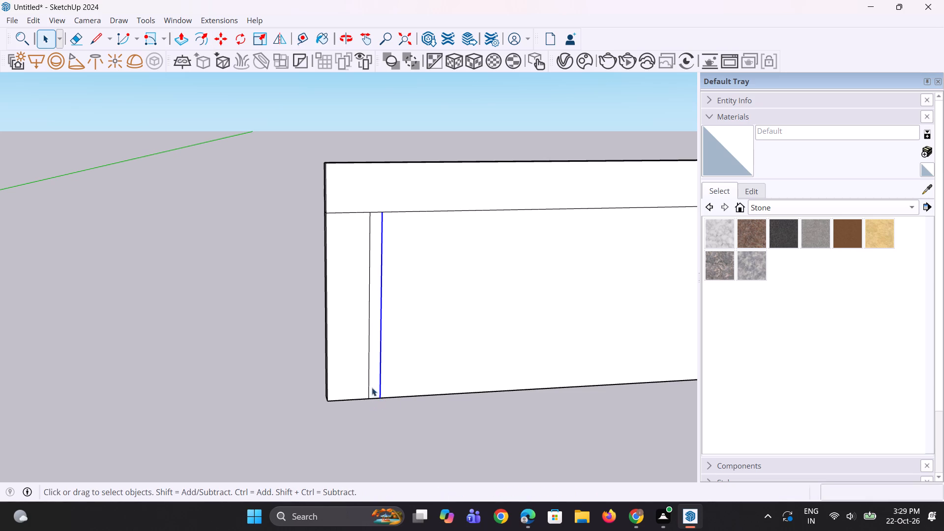
pyautogui.press('space')
# Copy the leftmost panel face of the lower section about 4' 7" to the right, against the narrow strip, and repeat the copy 8 times.
pyautogui.click(352, 363)
pyautogui.press('m')
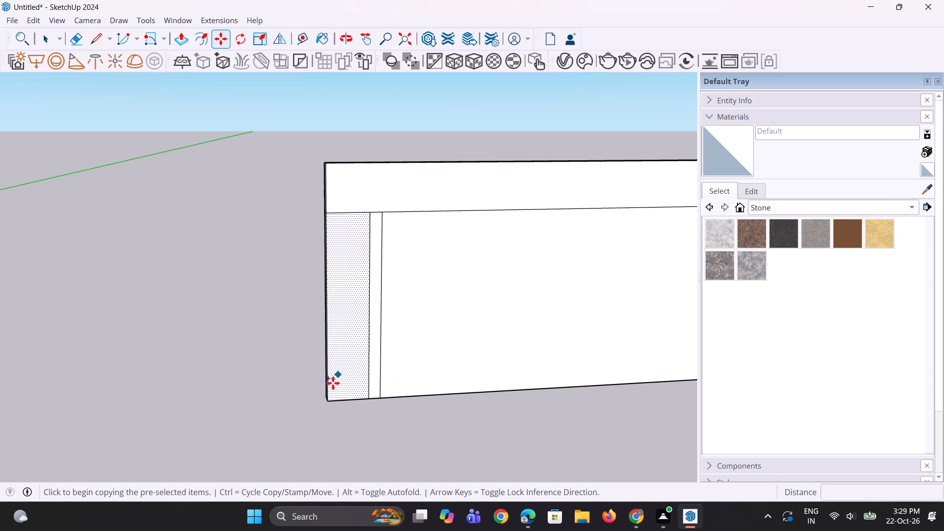
pyautogui.click(329, 402)
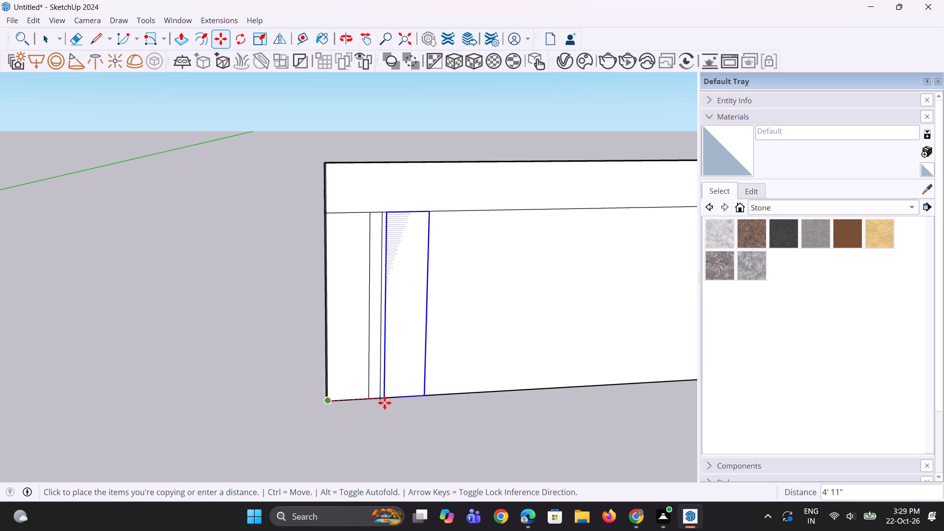
pyautogui.click(382, 400)
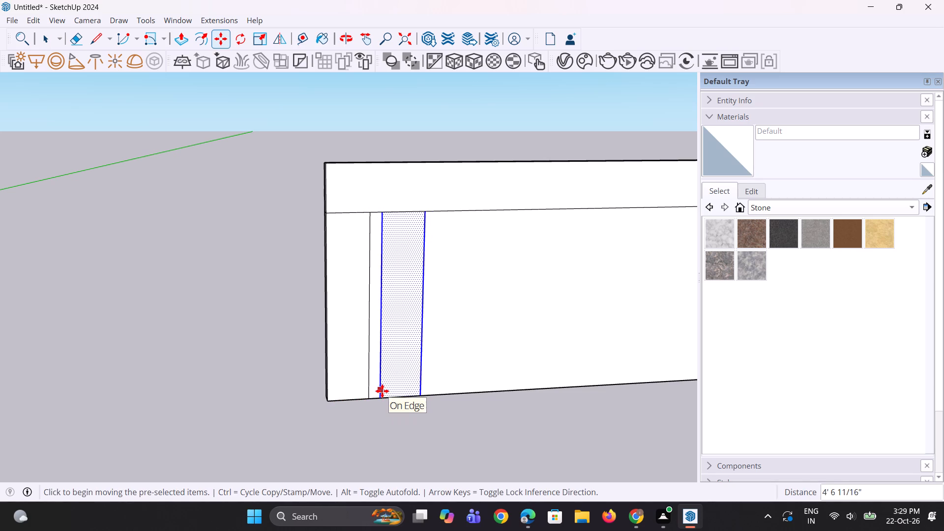
pyautogui.write('*8')
pyautogui.press('Return')
# Delete the panel face and its three leftover edges that overhang the right end of the detached wall's lower section.
pyautogui.scroll(-5, 327, 379)
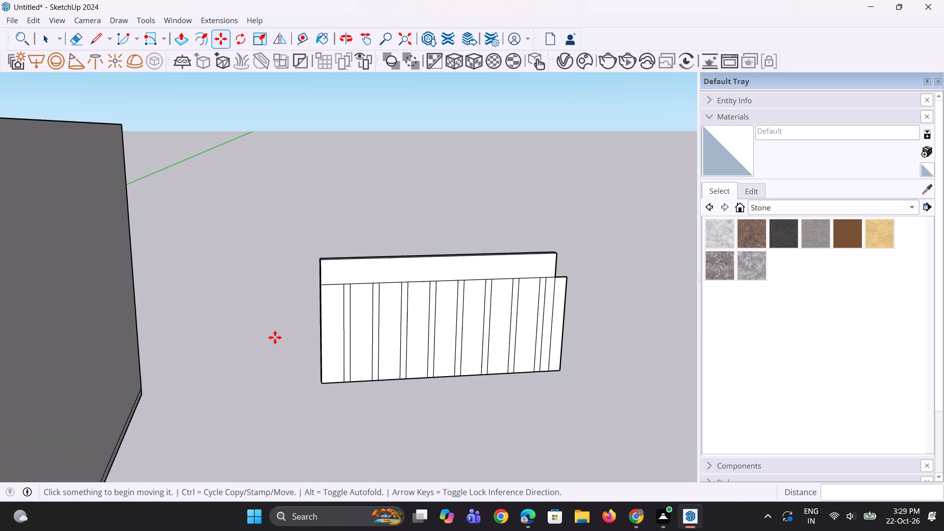
pyautogui.scroll(-5, 275, 337)
pyautogui.moveTo(441, 381); pyautogui.dragTo(425, 344, button='middle')
pyautogui.scroll(4, 526, 381)
pyautogui.press('space')
pyautogui.press('space')
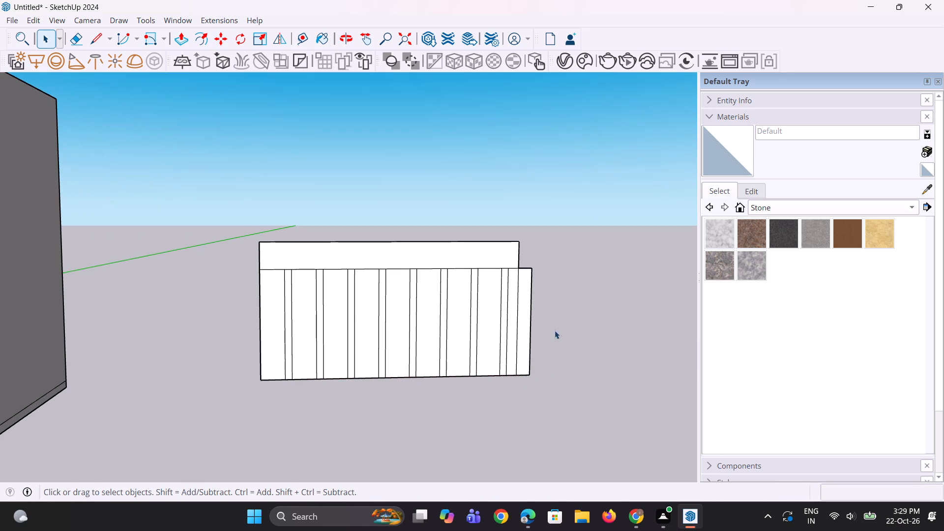
pyautogui.scroll(2, 545, 295)
pyautogui.click(521, 288)
pyautogui.click(519, 288)
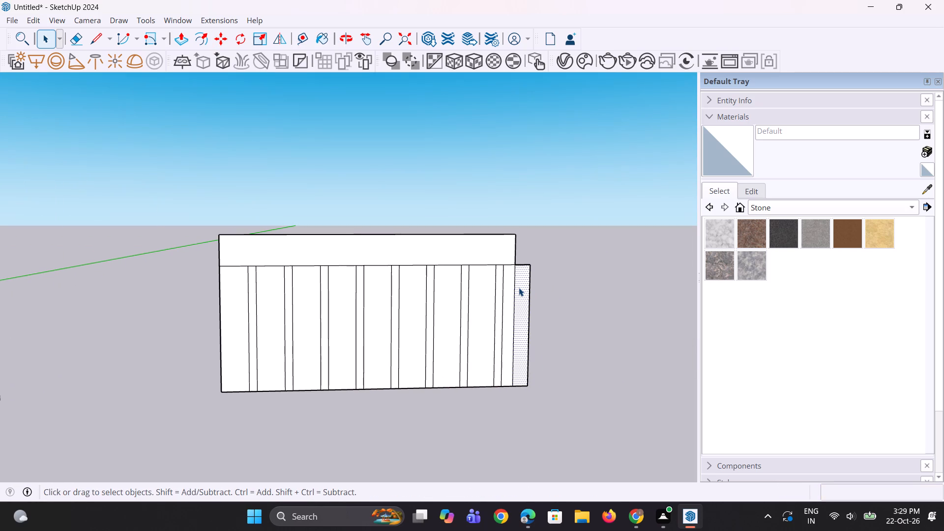
pyautogui.press('Delete')
pyautogui.click(531, 267)
pyautogui.press('Delete')
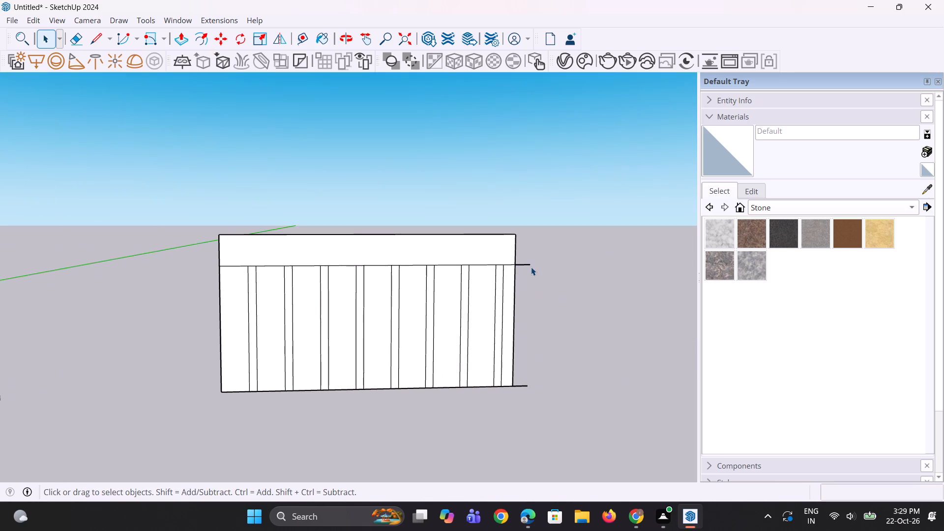
pyautogui.click(530, 264)
pyautogui.press('Delete')
pyautogui.click(520, 385)
pyautogui.press('Delete')
# Draw vertical lines about 3' 11" long through the upper band, extending both edges of the first and second narrow strips from the left.
pyautogui.scroll(-5, 509, 349)
pyautogui.scroll(1, 502, 343)
pyautogui.moveTo(502, 343); pyautogui.dragTo(478, 333, button='middle')
pyautogui.scroll(-1, 478, 328)
pyautogui.scroll(4, 486, 319)
pyautogui.scroll(-3, 483, 324)
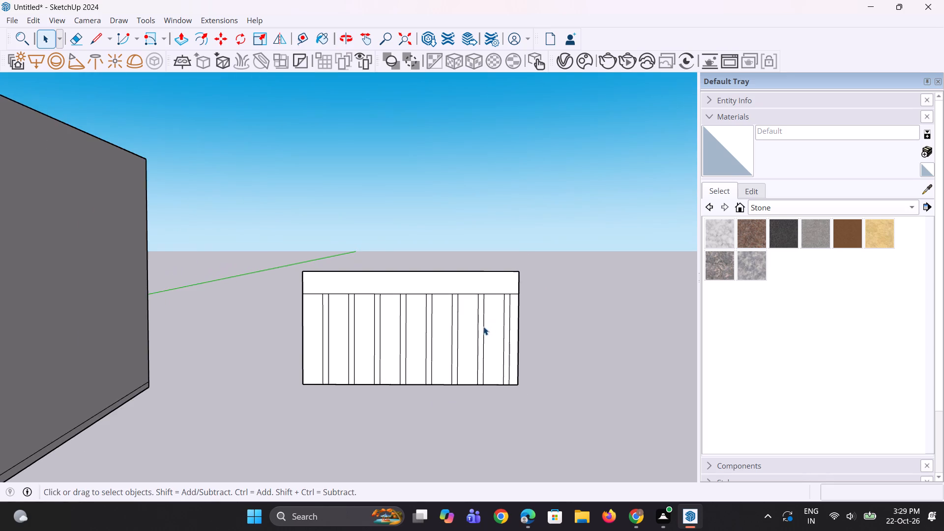
pyautogui.moveTo(479, 332); pyautogui.dragTo(486, 345, button='middle')
pyautogui.scroll(5, 407, 275)
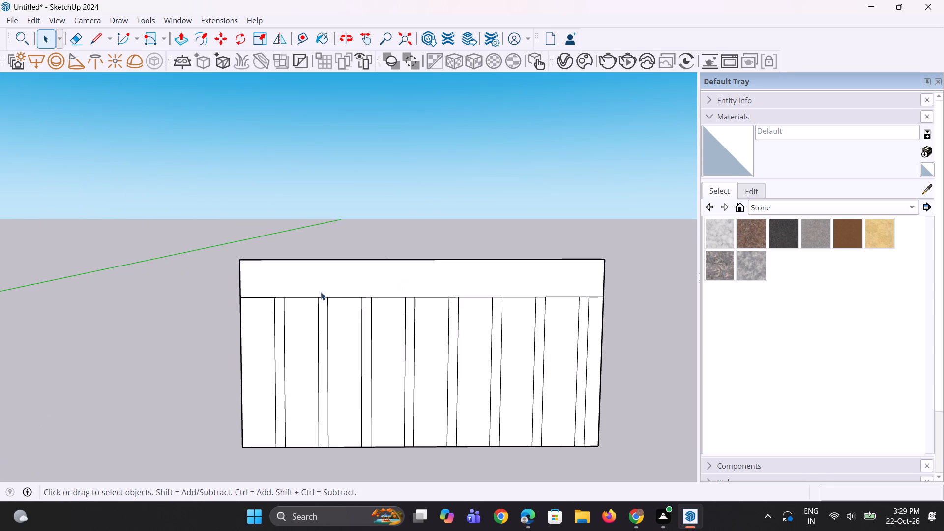
pyautogui.moveTo(321, 292); pyautogui.dragTo(336, 294, button='middle')
pyautogui.scroll(1, 336, 294)
pyautogui.scroll(-5, 339, 294)
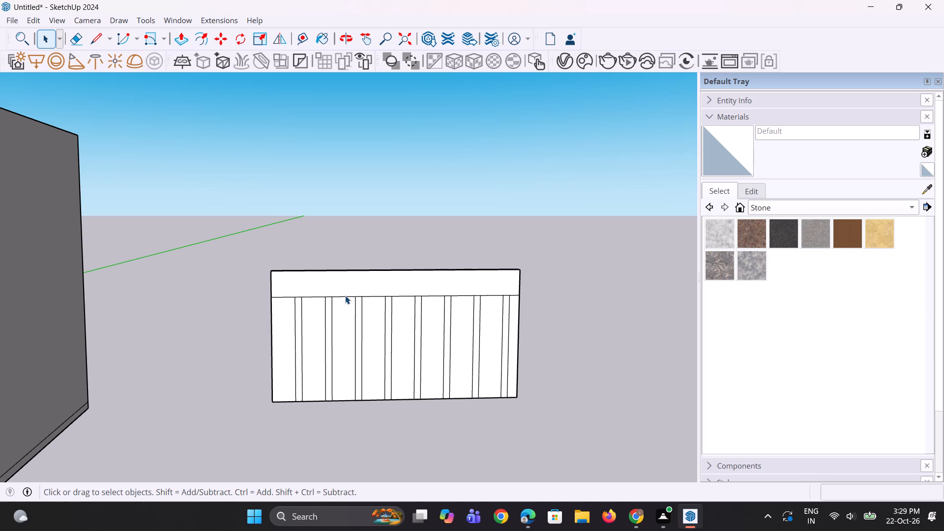
pyautogui.press('l')
pyautogui.scroll(5, 302, 293)
pyautogui.click(295, 300)
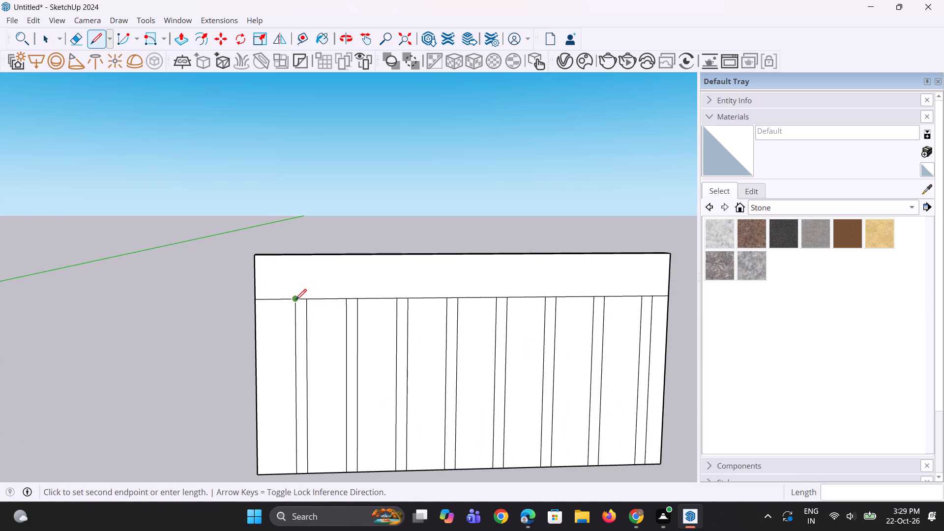
pyautogui.click(296, 255)
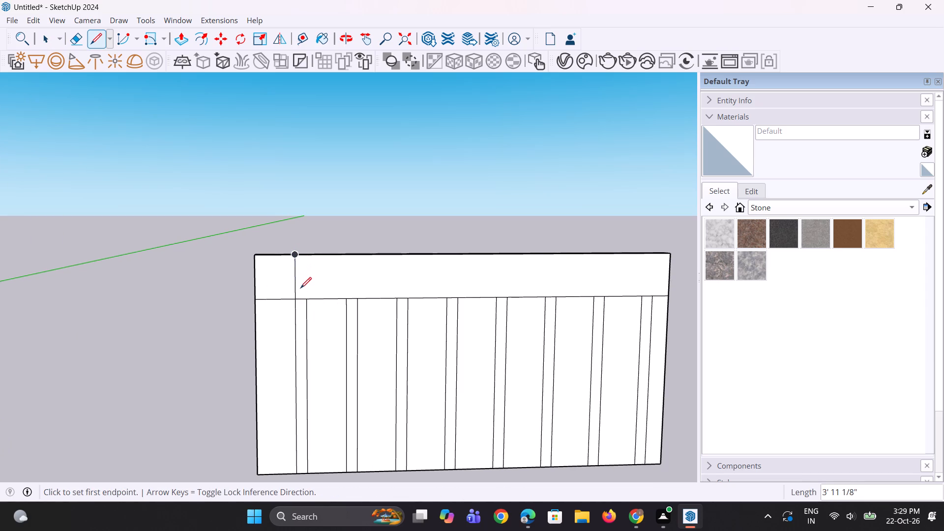
pyautogui.click(307, 298)
pyautogui.click(311, 253)
pyautogui.click(345, 297)
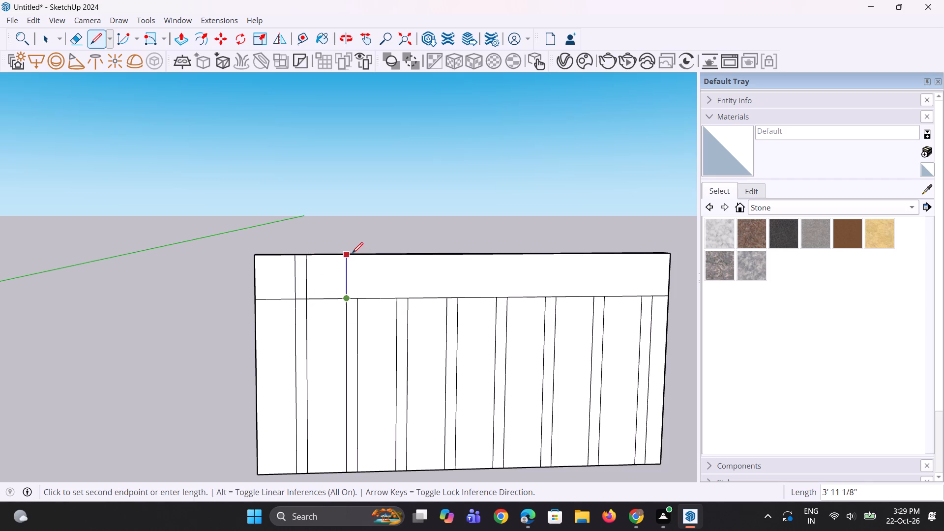
pyautogui.click(352, 253)
pyautogui.click(355, 300)
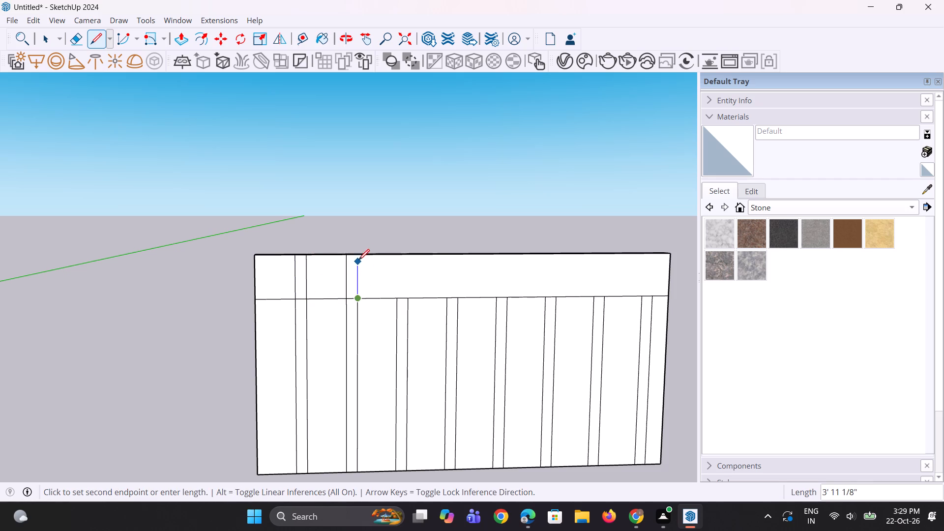
pyautogui.click(359, 255)
# Extend both edges of the third, fourth and fifth narrow strips to the wall's top edge with vertical lines about 3' 11" long.
pyautogui.click(397, 298)
pyautogui.click(399, 253)
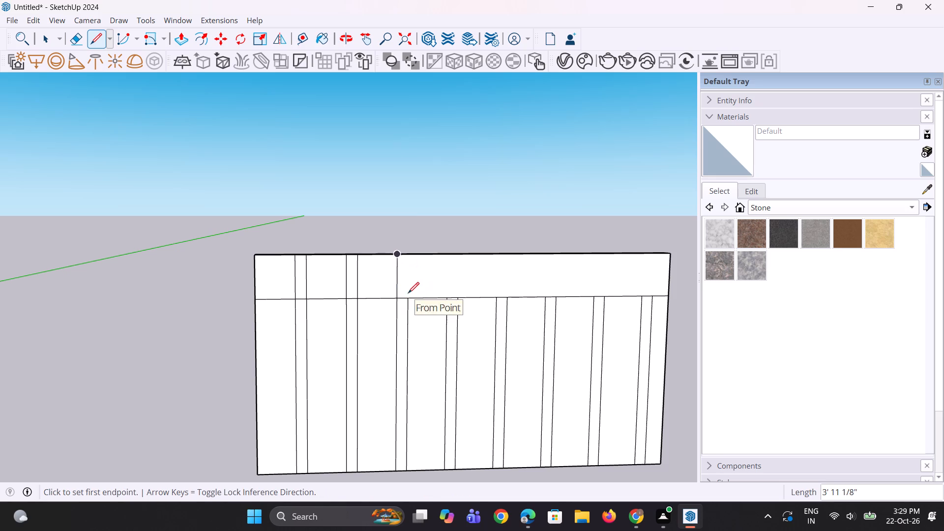
pyautogui.click(411, 300)
pyautogui.click(412, 253)
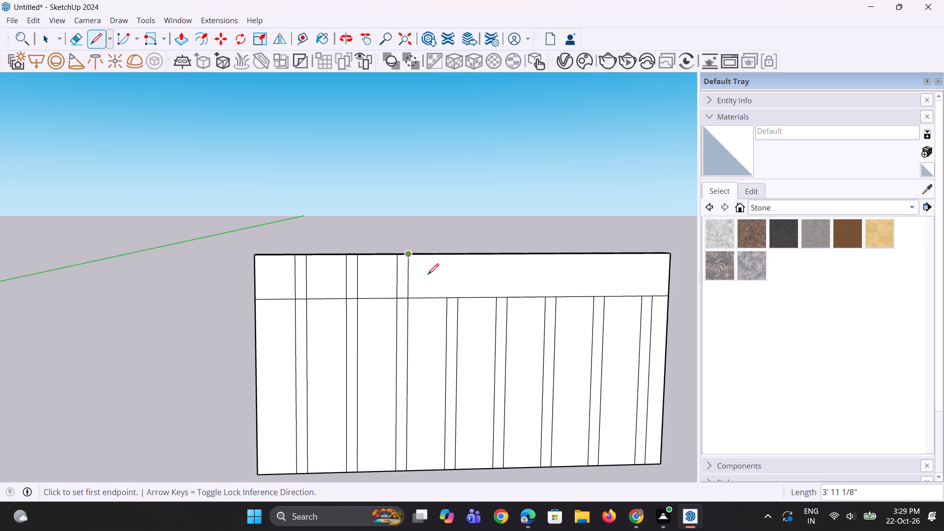
pyautogui.click(446, 297)
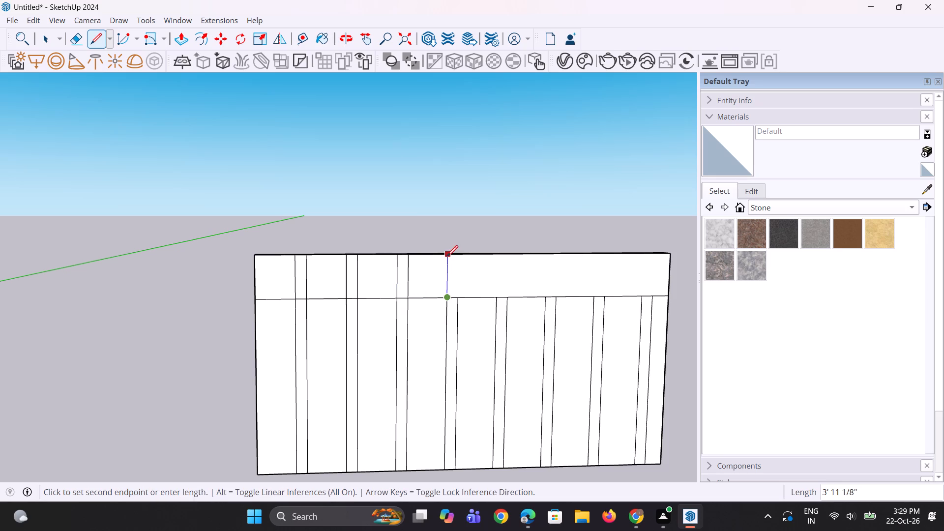
pyautogui.click(447, 256)
pyautogui.click(457, 298)
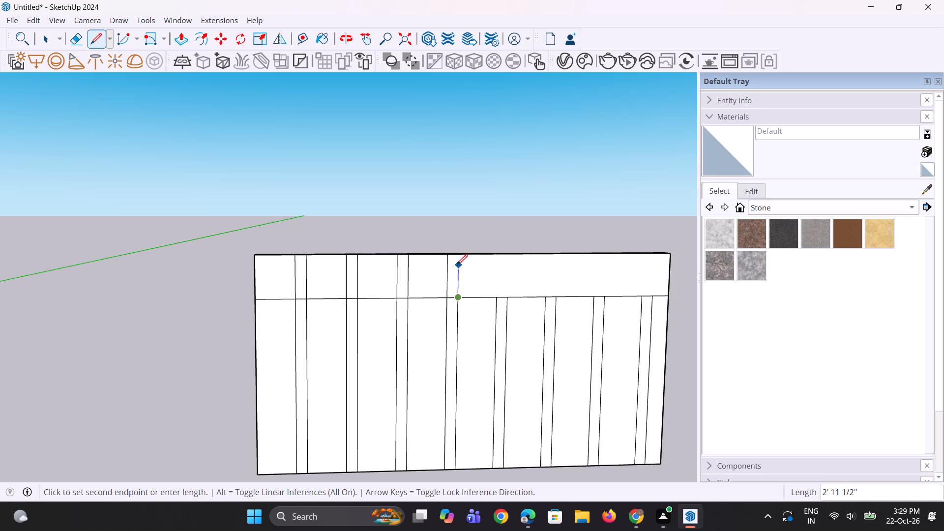
pyautogui.click(459, 254)
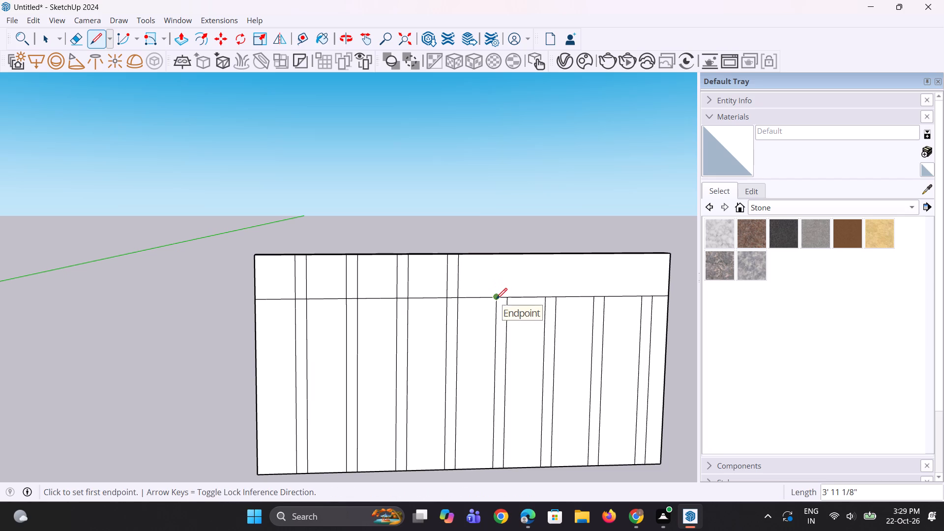
pyautogui.click(496, 299)
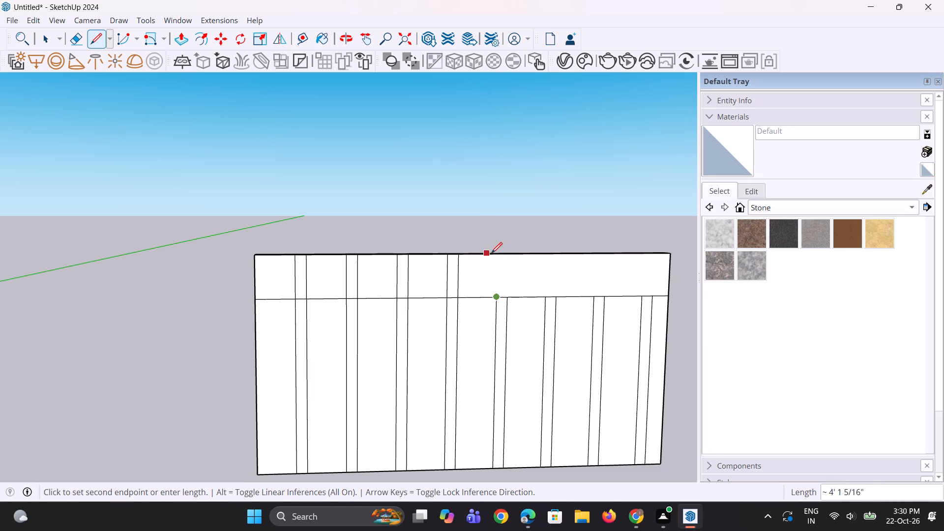
pyautogui.click(498, 256)
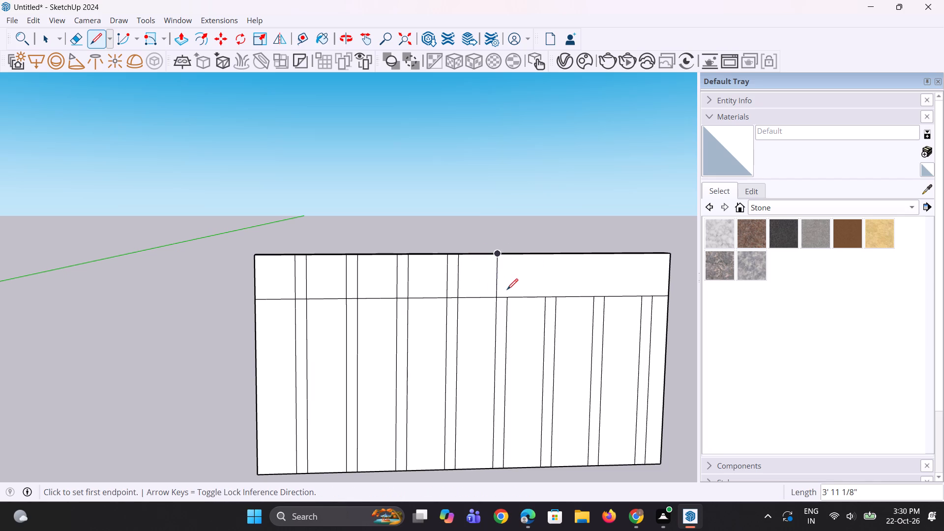
pyautogui.click(507, 296)
pyautogui.click(509, 254)
# Extend both edges of the sixth, seventh and eighth narrow strips to the wall's top edge with vertical lines about 3' 11" long.
pyautogui.click(547, 296)
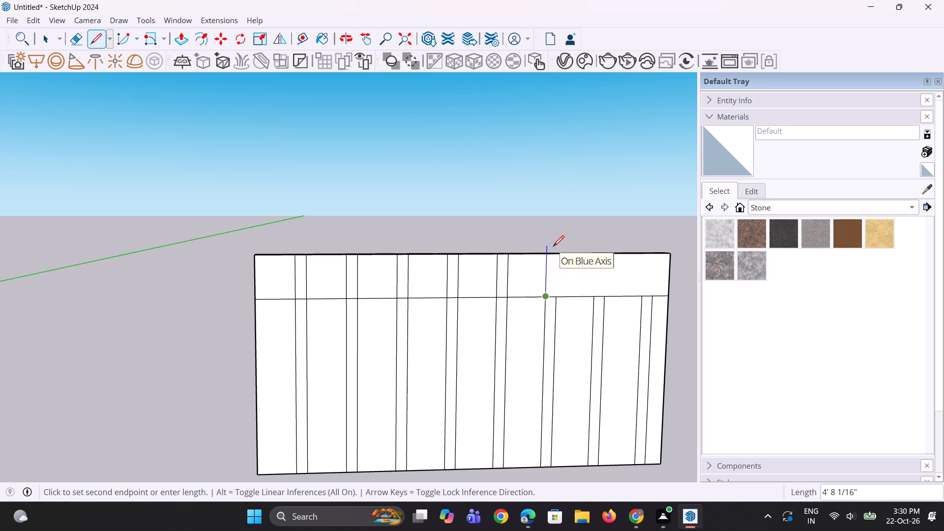
pyautogui.click(546, 255)
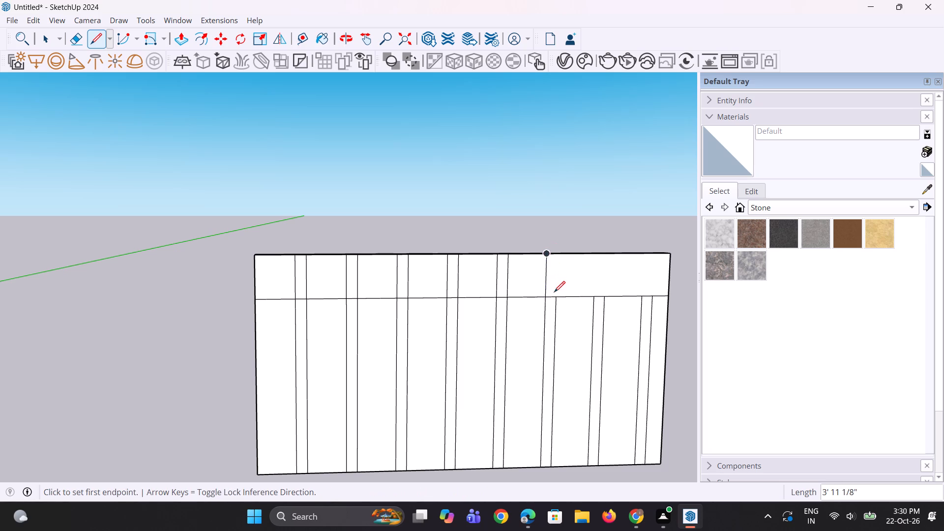
pyautogui.click(557, 296)
pyautogui.click(560, 255)
pyautogui.click(594, 295)
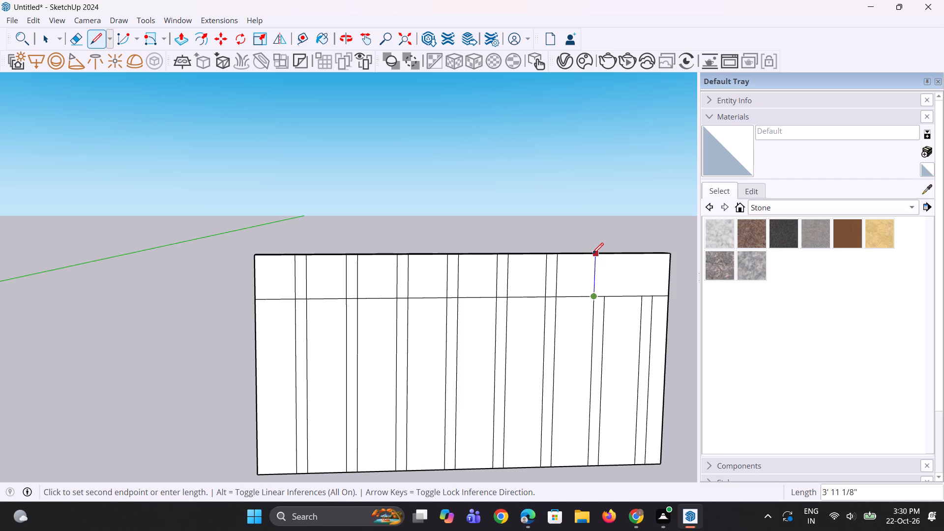
pyautogui.click(592, 254)
pyautogui.click(606, 295)
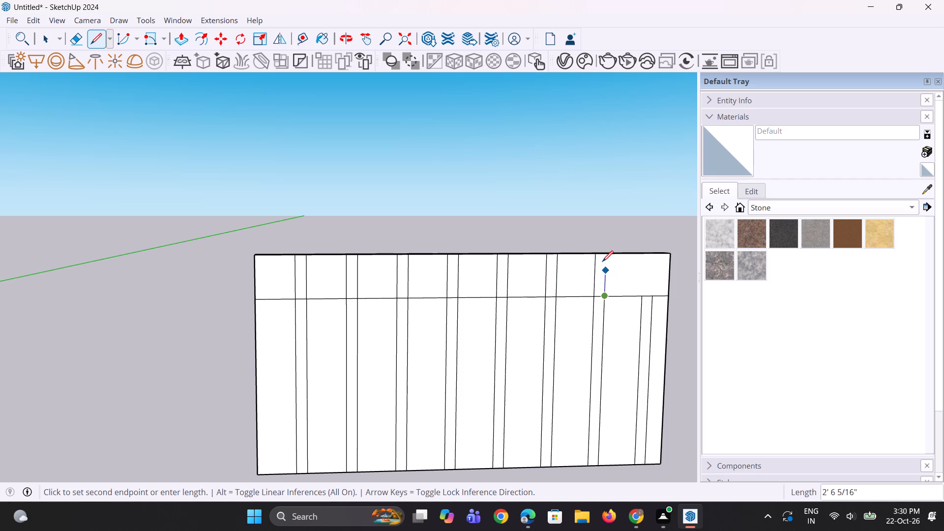
pyautogui.click(608, 253)
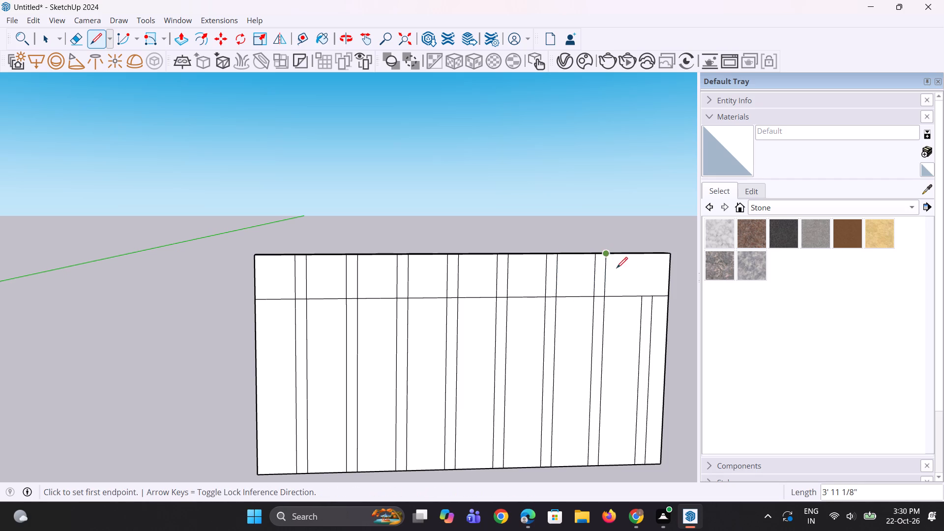
pyautogui.click(644, 294)
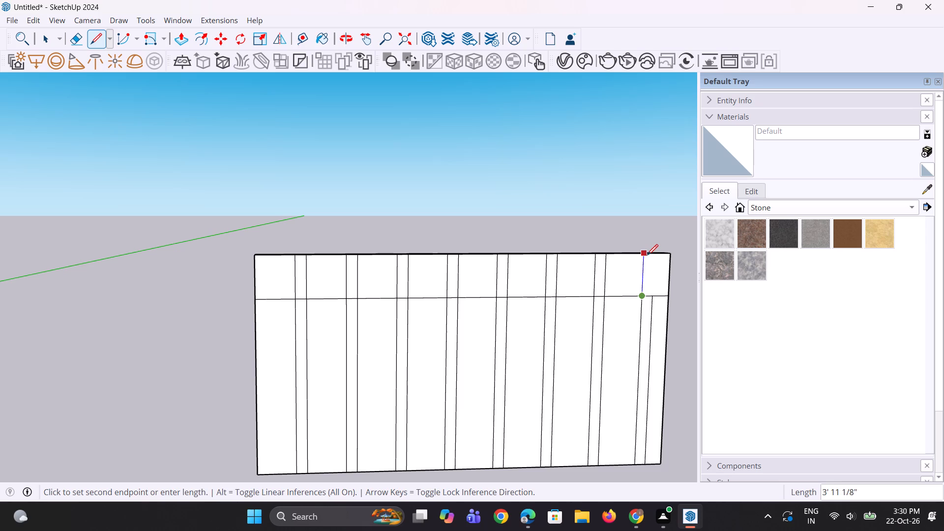
pyautogui.click(647, 255)
pyautogui.click(657, 293)
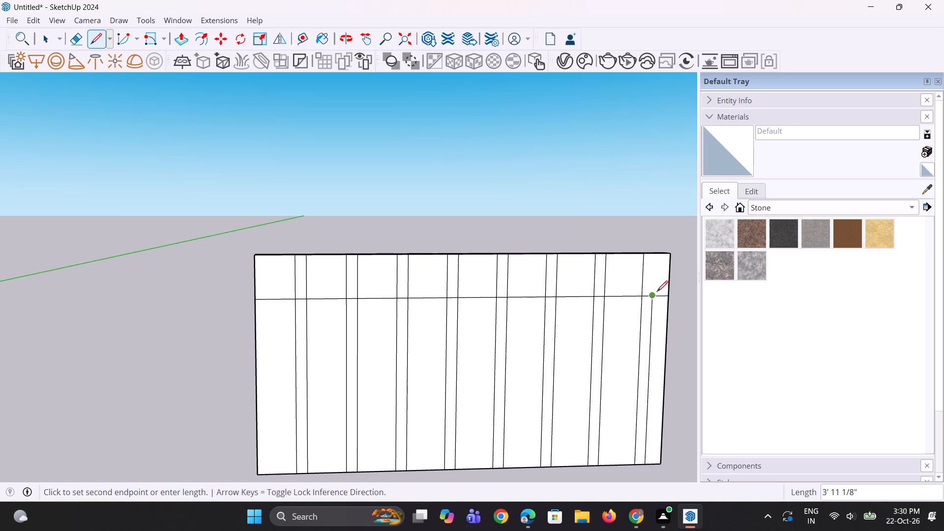
pyautogui.click(652, 255)
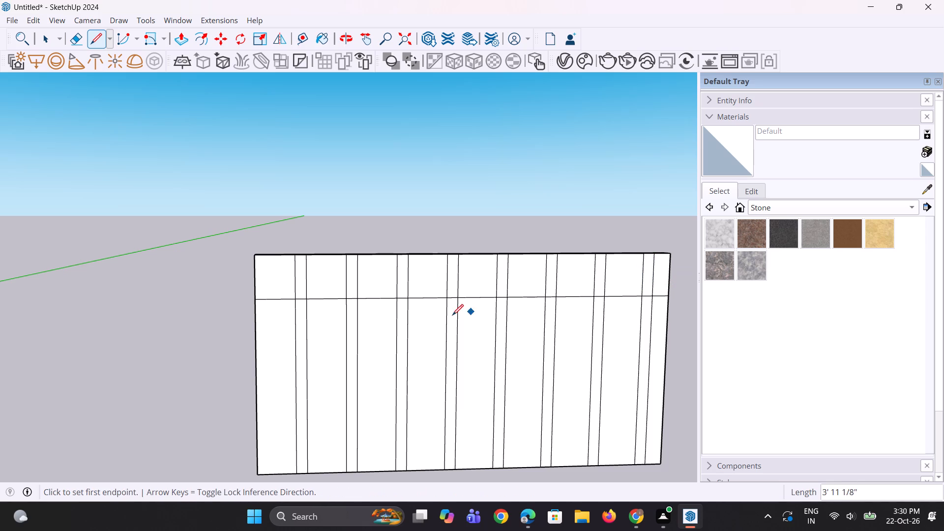
pyautogui.scroll(-4, 452, 315)
pyautogui.moveTo(461, 312); pyautogui.dragTo(535, 368, button='middle')
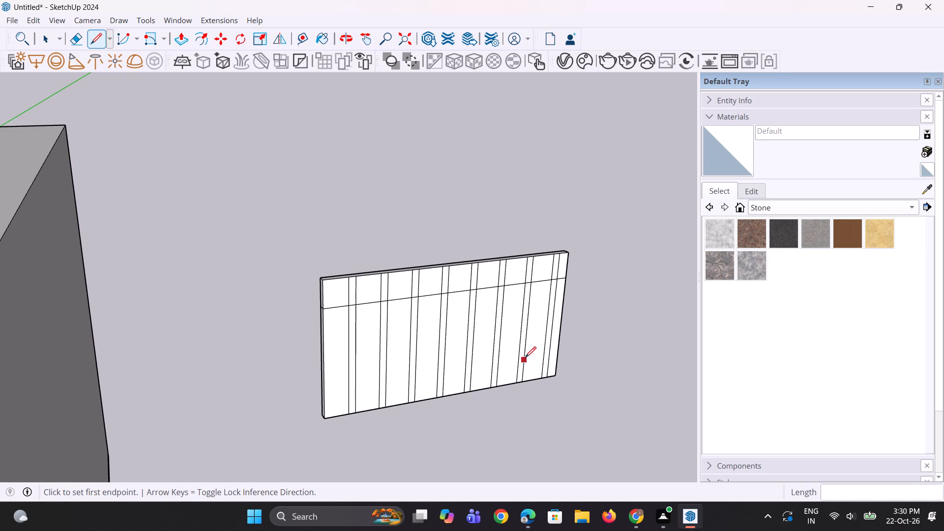
pyautogui.press('Escape')
pyautogui.press('space')
pyautogui.press('space')
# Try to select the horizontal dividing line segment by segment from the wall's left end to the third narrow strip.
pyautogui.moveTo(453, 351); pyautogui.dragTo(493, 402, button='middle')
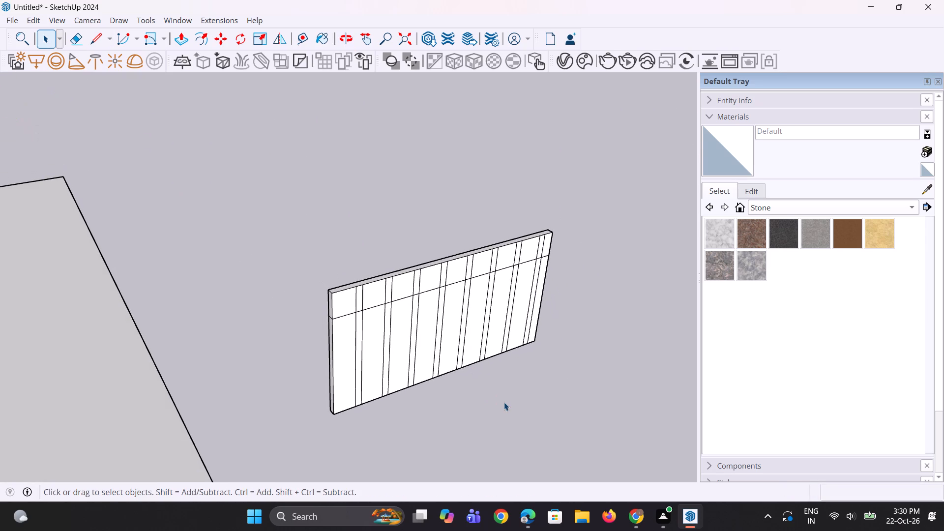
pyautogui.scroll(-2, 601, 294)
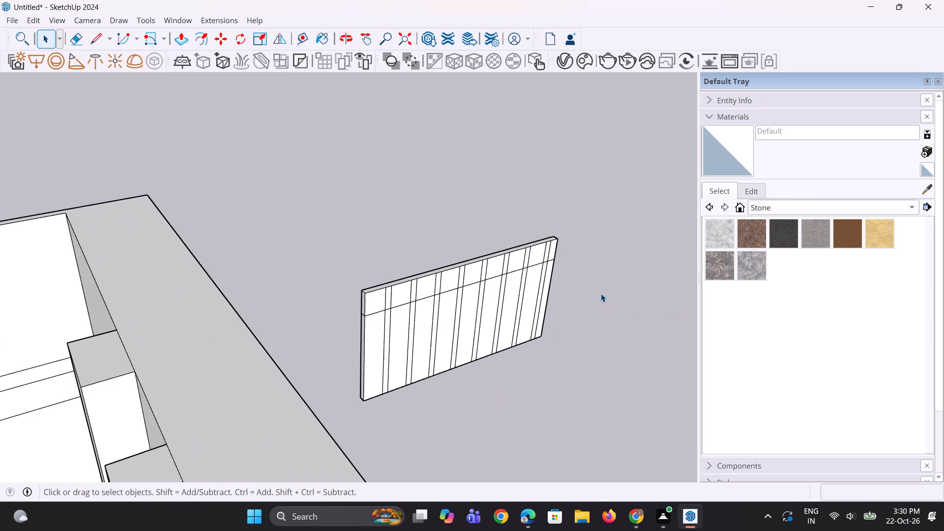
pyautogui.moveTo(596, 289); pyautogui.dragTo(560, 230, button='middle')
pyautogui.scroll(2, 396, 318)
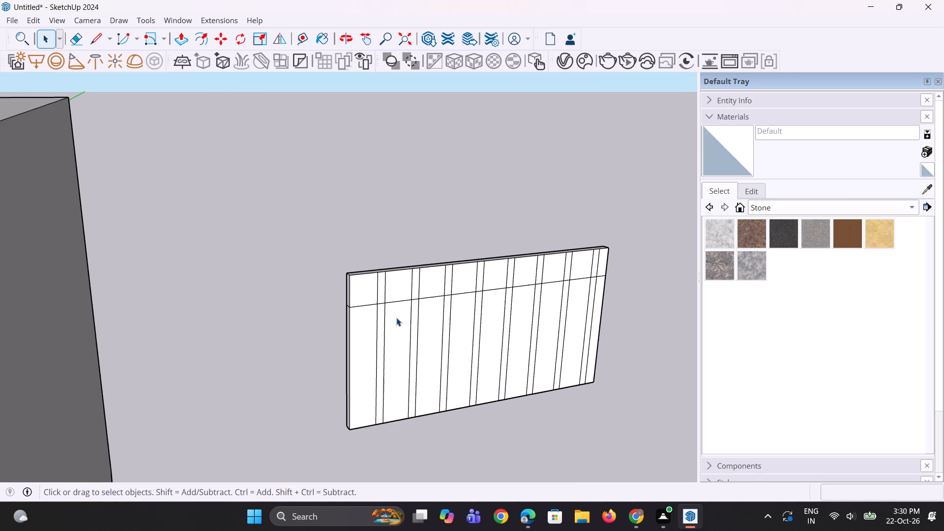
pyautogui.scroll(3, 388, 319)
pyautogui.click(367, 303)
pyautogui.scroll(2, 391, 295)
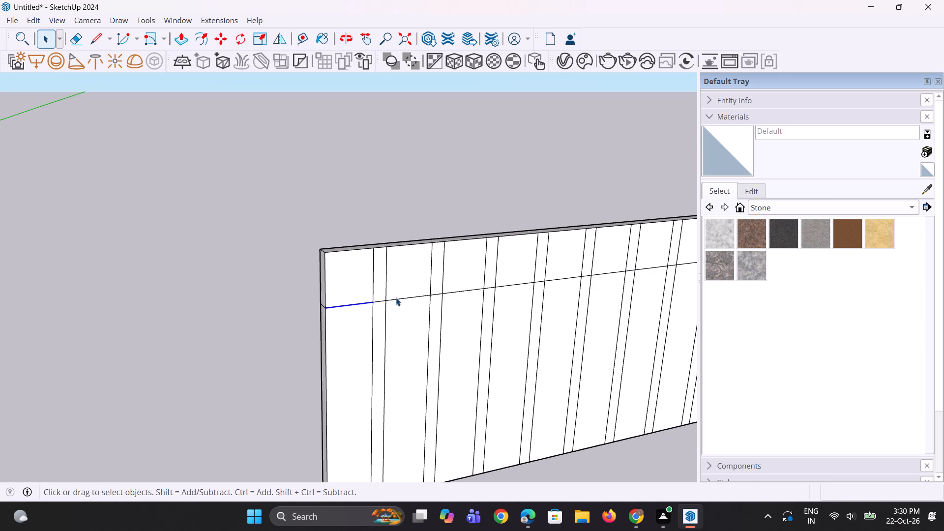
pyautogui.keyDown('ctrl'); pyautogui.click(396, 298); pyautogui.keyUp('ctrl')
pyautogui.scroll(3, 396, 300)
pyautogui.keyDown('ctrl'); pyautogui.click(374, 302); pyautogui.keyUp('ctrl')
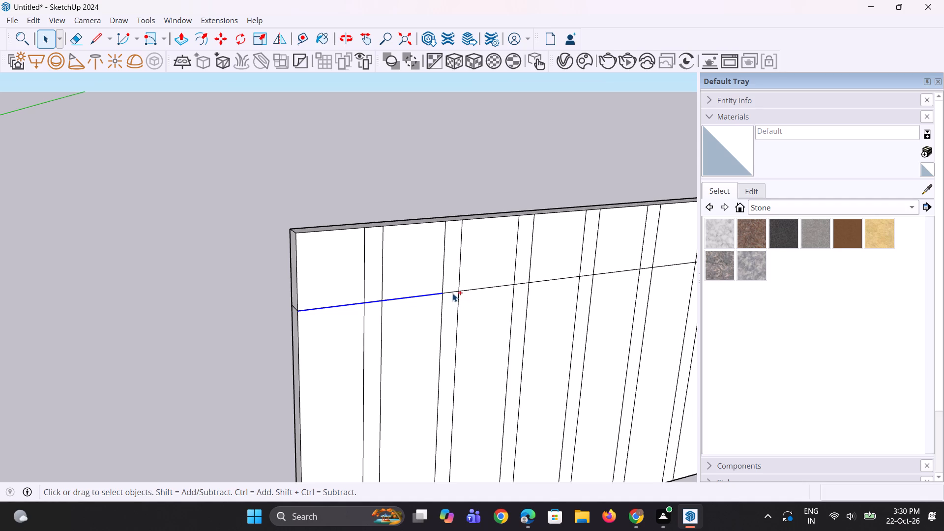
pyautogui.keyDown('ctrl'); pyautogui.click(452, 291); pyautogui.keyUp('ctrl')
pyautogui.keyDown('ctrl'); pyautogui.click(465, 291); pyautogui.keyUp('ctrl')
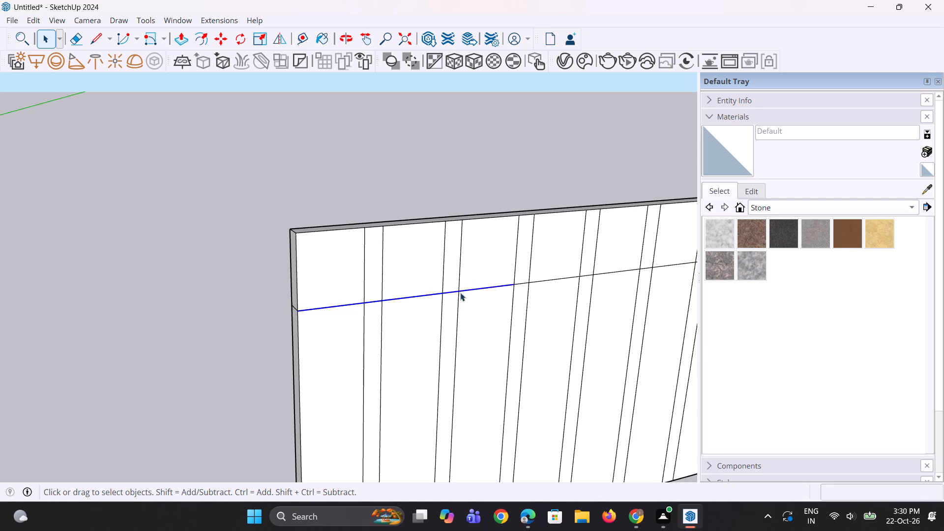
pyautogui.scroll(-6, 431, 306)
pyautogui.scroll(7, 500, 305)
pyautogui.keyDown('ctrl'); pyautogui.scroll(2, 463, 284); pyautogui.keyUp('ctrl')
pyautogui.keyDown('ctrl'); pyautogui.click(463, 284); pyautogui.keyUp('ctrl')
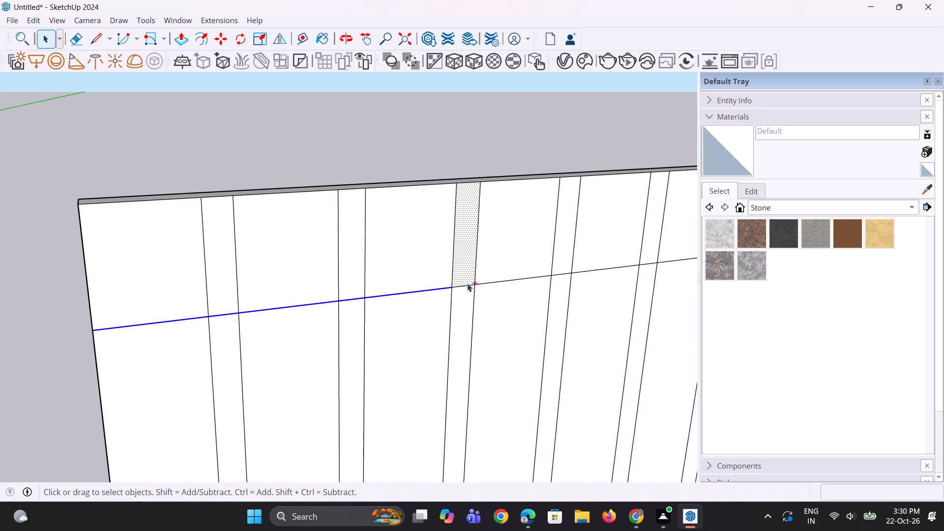
# Select the horizontal dividing line's segments from the wall's left end to the left edge of the fourth narrow strip.
pyautogui.keyDown('ctrl'); pyautogui.click(479, 284); pyautogui.keyUp('ctrl')
pyautogui.keyDown('ctrl'); pyautogui.click(472, 285); pyautogui.keyUp('ctrl')
pyautogui.scroll(2, 453, 292)
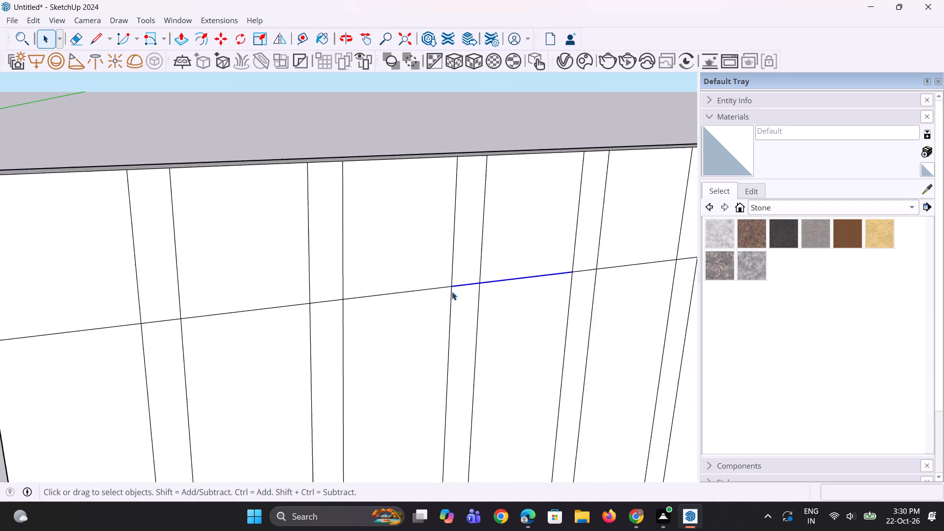
pyautogui.scroll(1, 452, 292)
pyautogui.keyDown('ctrl'); pyautogui.click(443, 287); pyautogui.keyUp('ctrl')
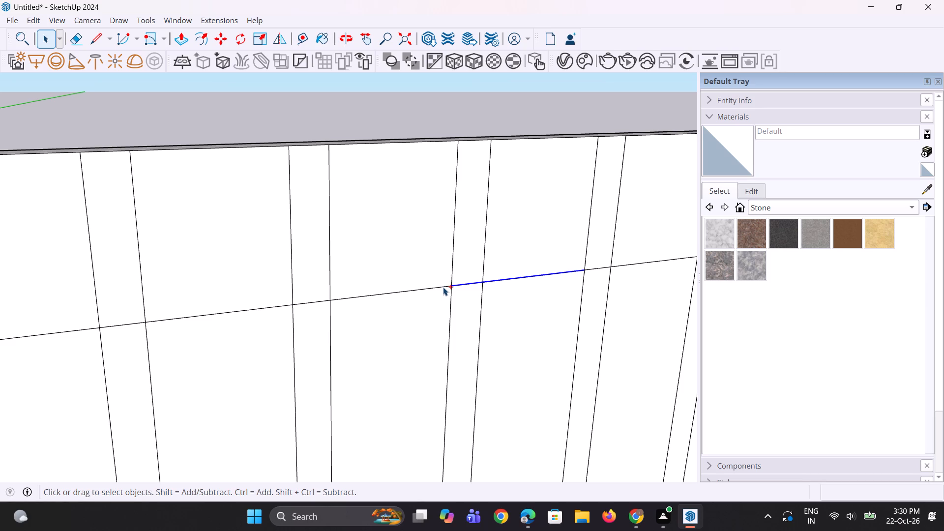
pyautogui.scroll(2, 323, 301)
pyautogui.keyDown('ctrl'); pyautogui.click(323, 301); pyautogui.keyUp('ctrl')
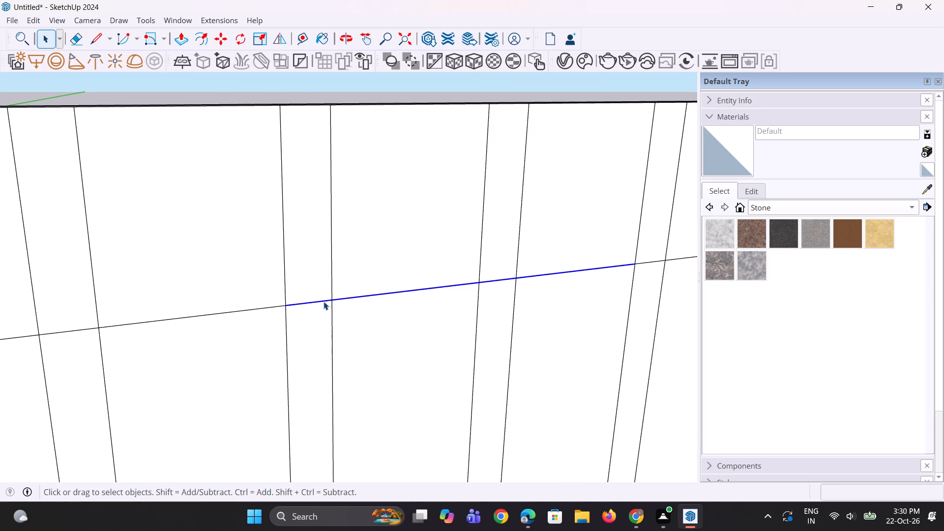
pyautogui.keyDown('ctrl'); pyautogui.scroll(1, 287, 296); pyautogui.keyUp('ctrl')
pyautogui.keyDown('ctrl'); pyautogui.click(274, 308); pyautogui.keyUp('ctrl')
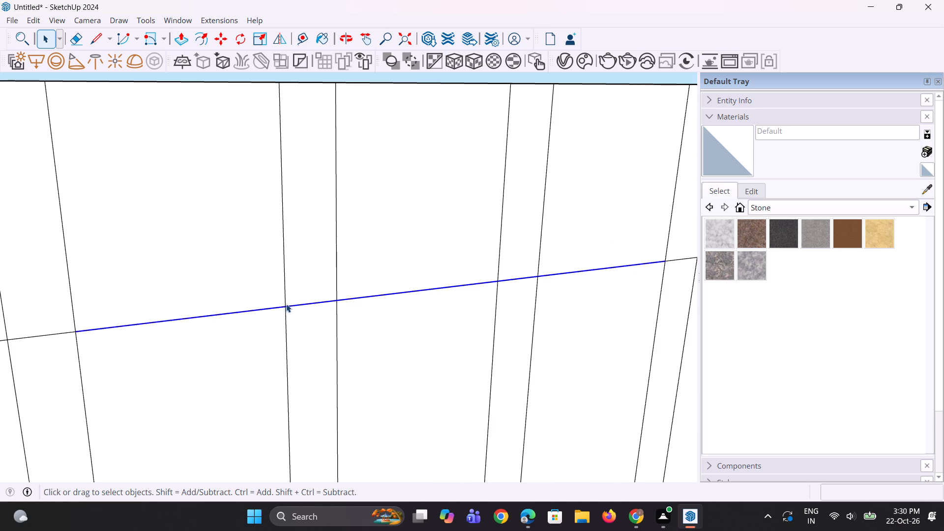
pyautogui.scroll(-6, 394, 300)
pyautogui.scroll(2, 16, 287)
pyautogui.scroll(2, 138, 348)
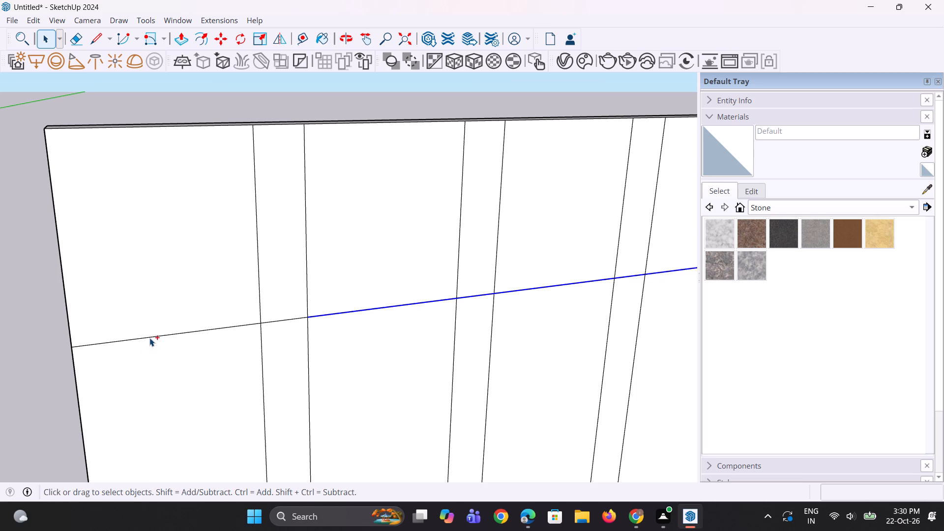
pyautogui.keyDown('ctrl'); pyautogui.click(149, 338); pyautogui.keyUp('ctrl')
pyautogui.keyDown('ctrl'); pyautogui.click(284, 321); pyautogui.keyUp('ctrl')
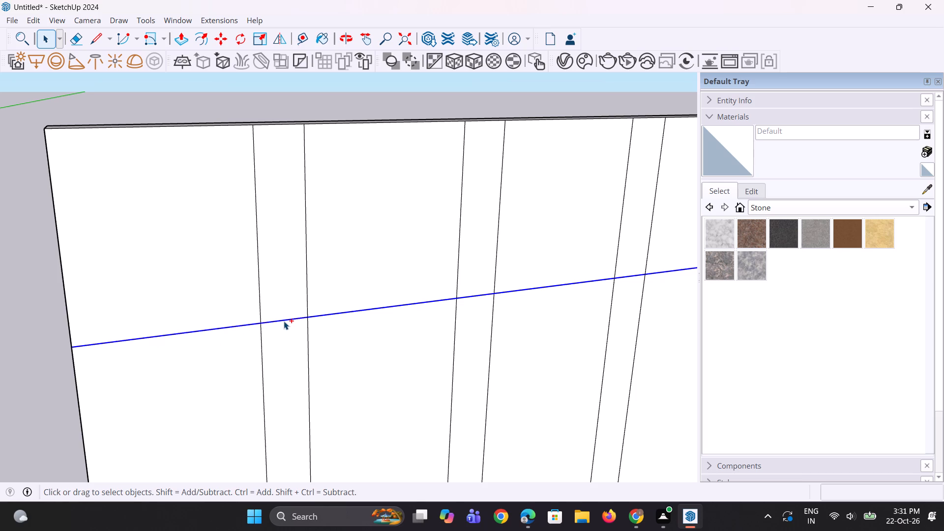
# Add the horizontal line's segments across the fourth and fifth narrow strips and the panels following them to the selection.
pyautogui.scroll(-11, 161, 338)
pyautogui.scroll(3, 531, 281)
pyautogui.scroll(2, 420, 312)
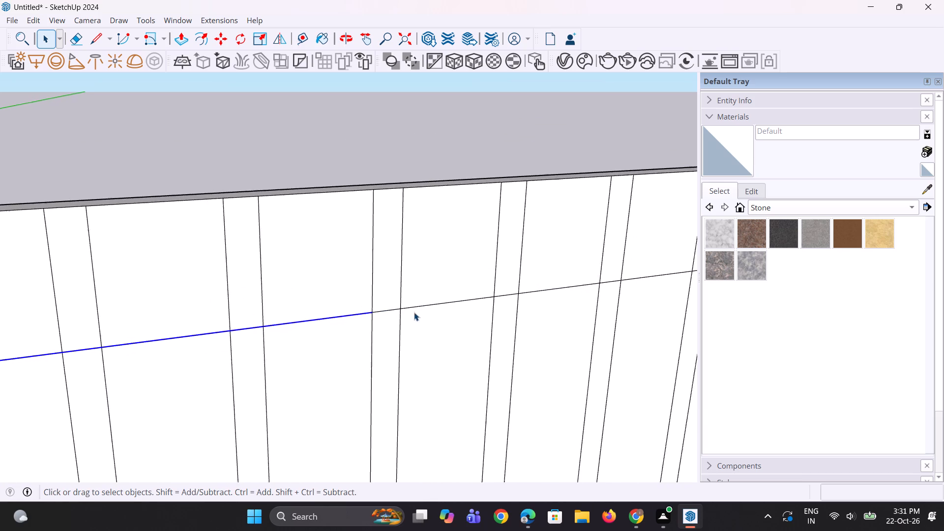
pyautogui.scroll(4, 414, 312)
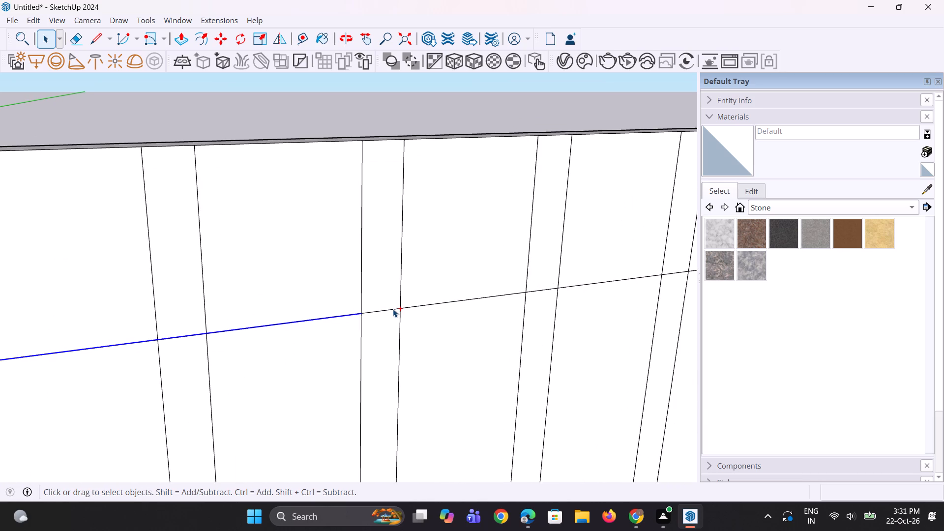
pyautogui.keyDown('ctrl'); pyautogui.click(395, 309); pyautogui.keyUp('ctrl')
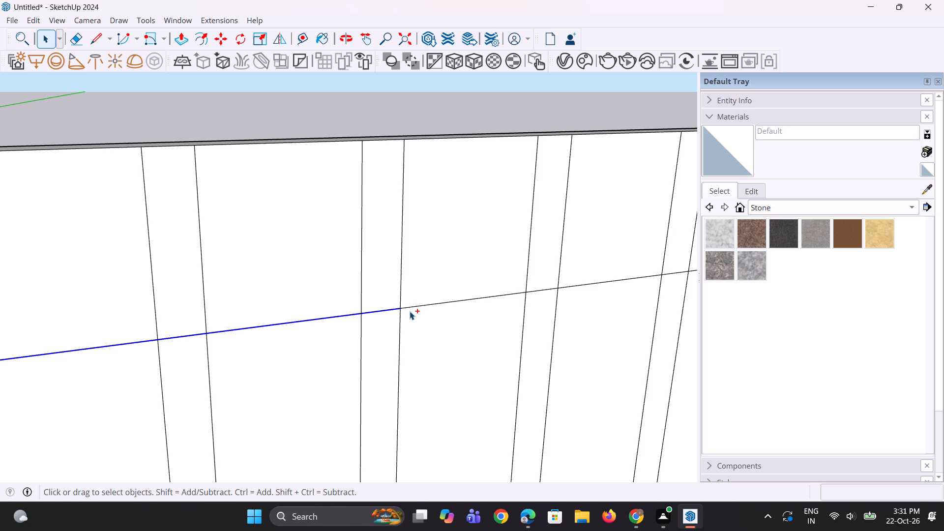
pyautogui.keyDown('ctrl'); pyautogui.click(410, 308); pyautogui.keyUp('ctrl')
pyautogui.scroll(-5, 352, 339)
pyautogui.scroll(1, 485, 304)
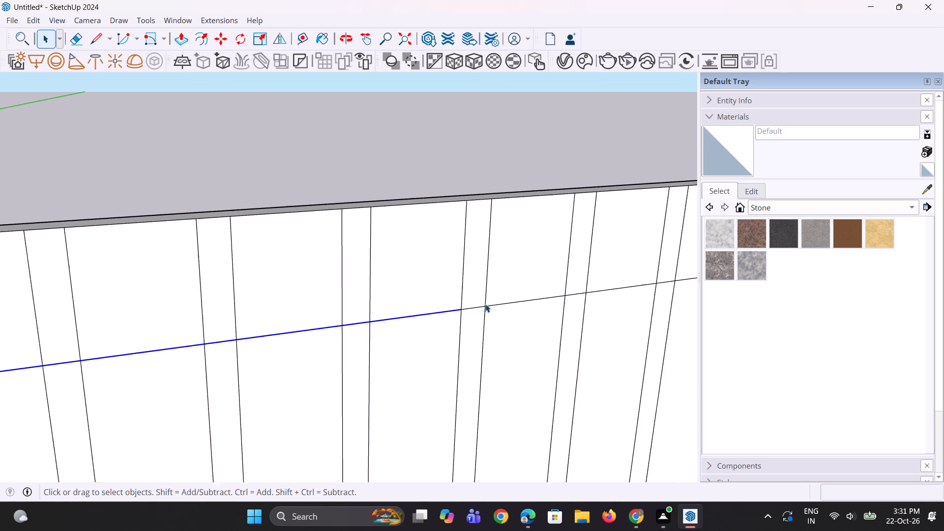
pyautogui.scroll(5, 485, 304)
pyautogui.keyDown('ctrl'); pyautogui.click(473, 309); pyautogui.keyUp('ctrl')
pyautogui.scroll(2, 498, 311)
pyautogui.keyDown('ctrl'); pyautogui.scroll(2, 500, 309); pyautogui.keyUp('ctrl')
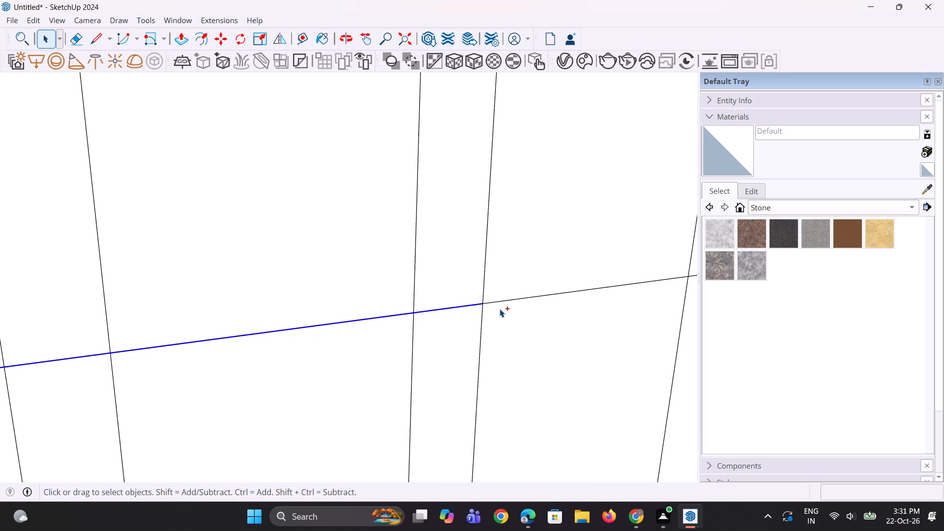
pyautogui.keyDown('ctrl'); pyautogui.scroll(1, 500, 309); pyautogui.keyUp('ctrl')
pyautogui.keyDown('ctrl'); pyautogui.click(504, 301); pyautogui.keyUp('ctrl')
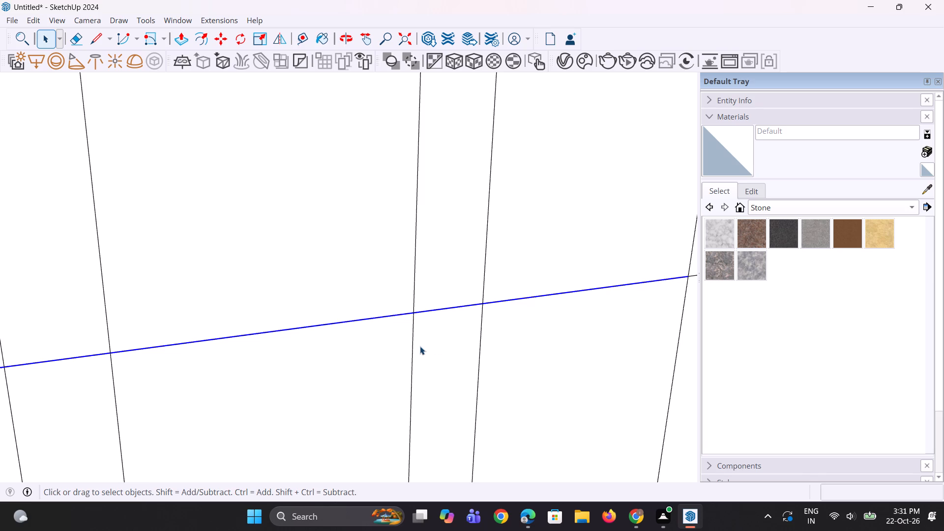
# Add the horizontal dividing line's segments across the sixth narrow strip and the panel following it to the selection.
pyautogui.scroll(-9, 419, 346)
pyautogui.scroll(1, 552, 311)
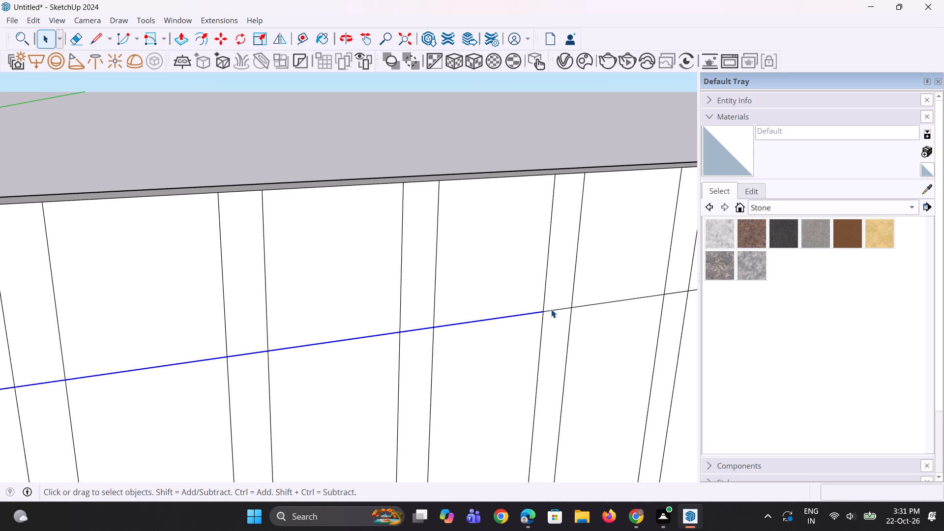
pyautogui.scroll(1, 551, 309)
pyautogui.scroll(-3, 551, 309)
pyautogui.scroll(3, 547, 309)
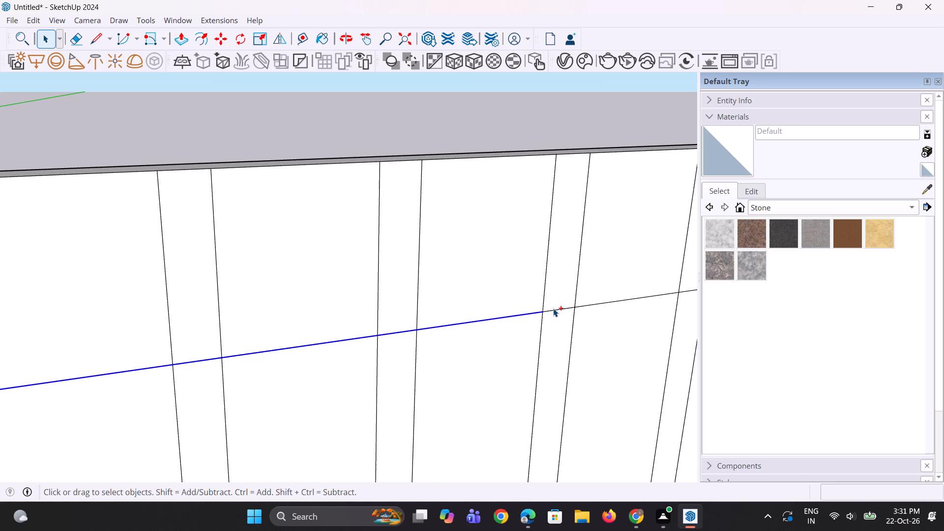
pyautogui.keyDown('ctrl'); pyautogui.click(553, 310); pyautogui.keyUp('ctrl')
pyautogui.scroll(-4, 369, 329)
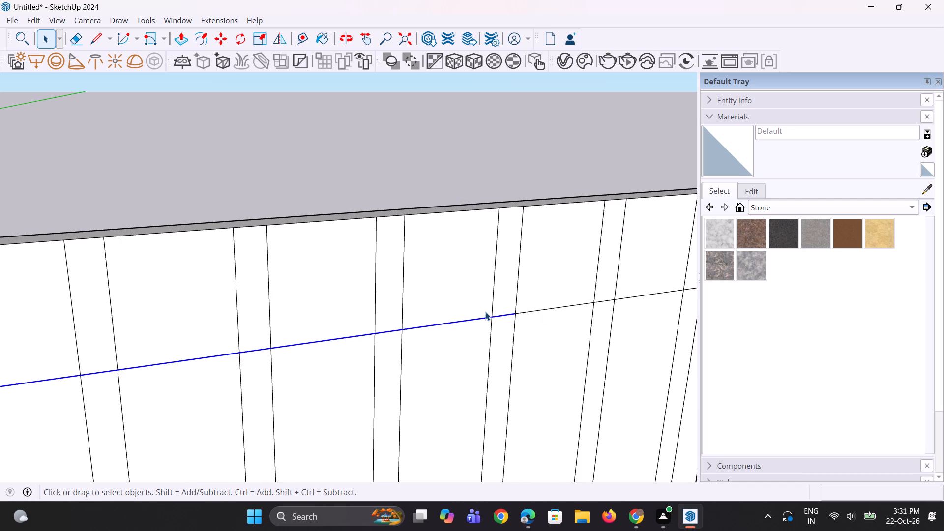
pyautogui.scroll(6, 486, 312)
pyautogui.scroll(3, 562, 313)
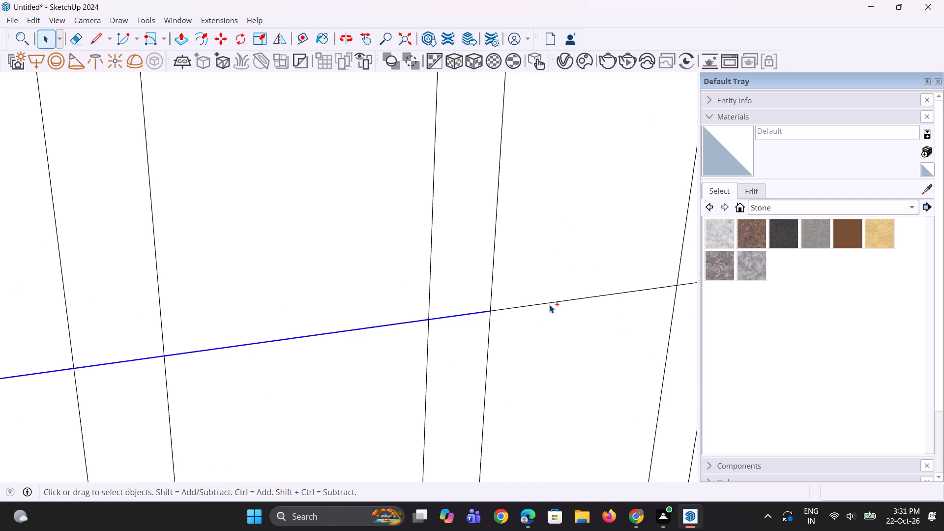
pyautogui.keyDown('ctrl'); pyautogui.click(552, 302); pyautogui.keyUp('ctrl')
pyautogui.scroll(-4, 473, 349)
# Add the horizontal line's segments from the seventh narrow strip through the eighth strip to the wall's right end to the selection.
pyautogui.scroll(3, 644, 306)
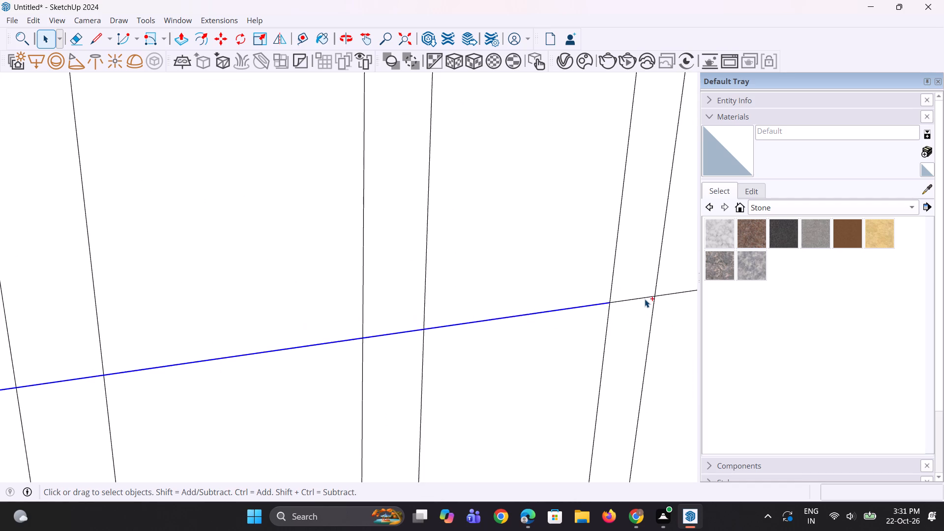
pyautogui.keyDown('ctrl'); pyautogui.click(646, 296); pyautogui.keyUp('ctrl')
pyautogui.scroll(-9, 549, 337)
pyautogui.scroll(3, 596, 320)
pyautogui.keyDown('ctrl'); pyautogui.click(606, 315); pyautogui.keyUp('ctrl')
pyautogui.scroll(-9, 480, 324)
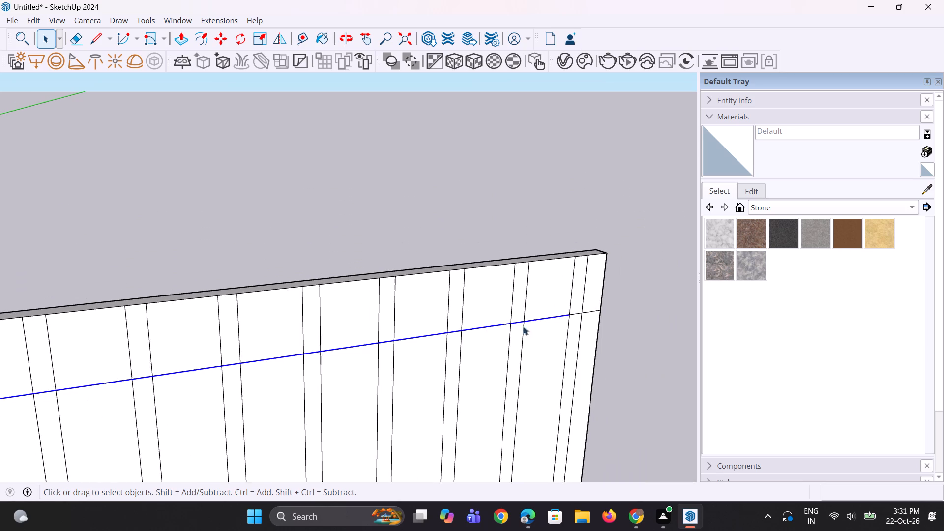
pyautogui.scroll(13, 600, 319)
pyautogui.keyDown('ctrl'); pyautogui.click(566, 318); pyautogui.keyUp('ctrl')
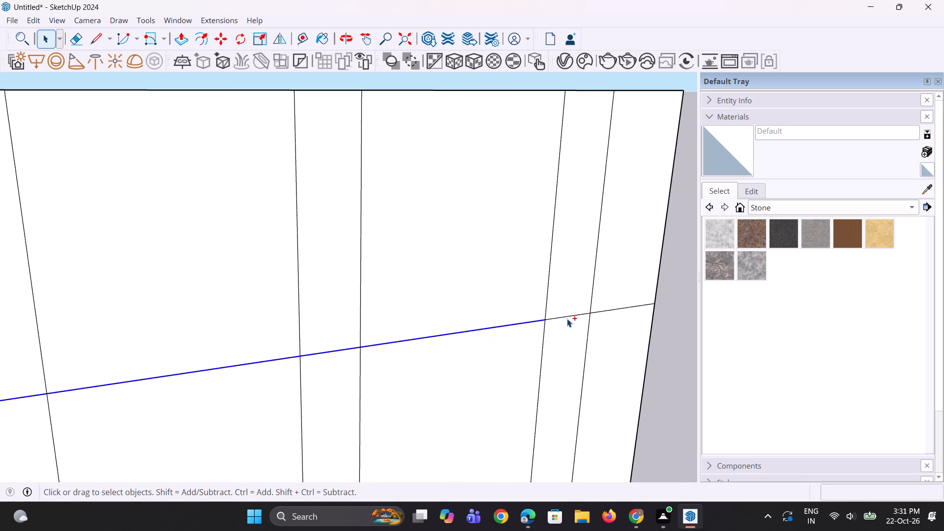
pyautogui.keyDown('ctrl'); pyautogui.click(595, 311); pyautogui.keyUp('ctrl')
pyautogui.scroll(-4, 602, 320)
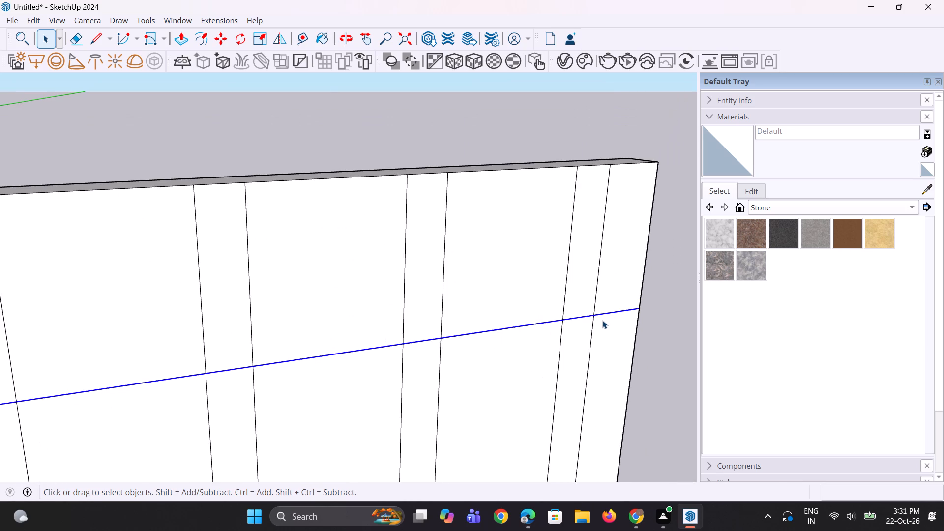
# Copy the selected horizontal dividing line 1' straight down along the wall's right edge, then clear the selection.
pyautogui.press('m')
pyautogui.scroll(-3, 636, 307)
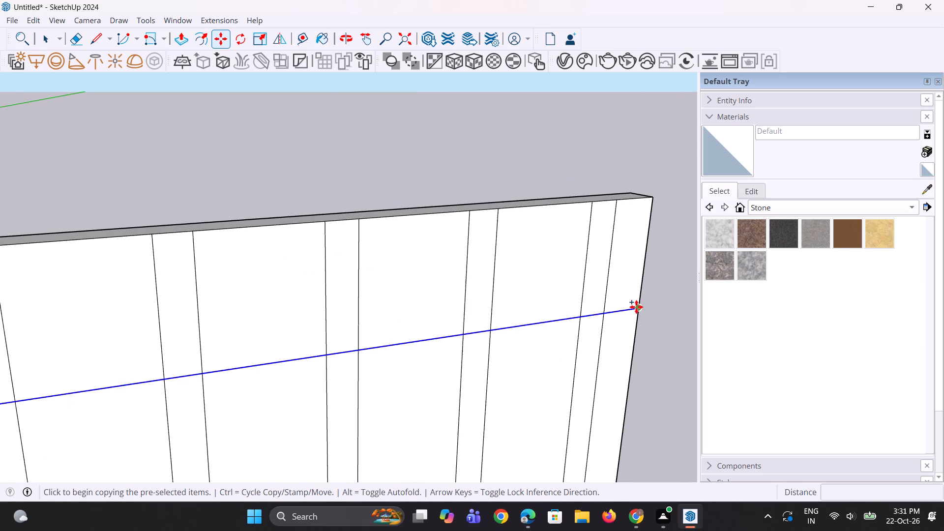
pyautogui.scroll(3, 633, 313)
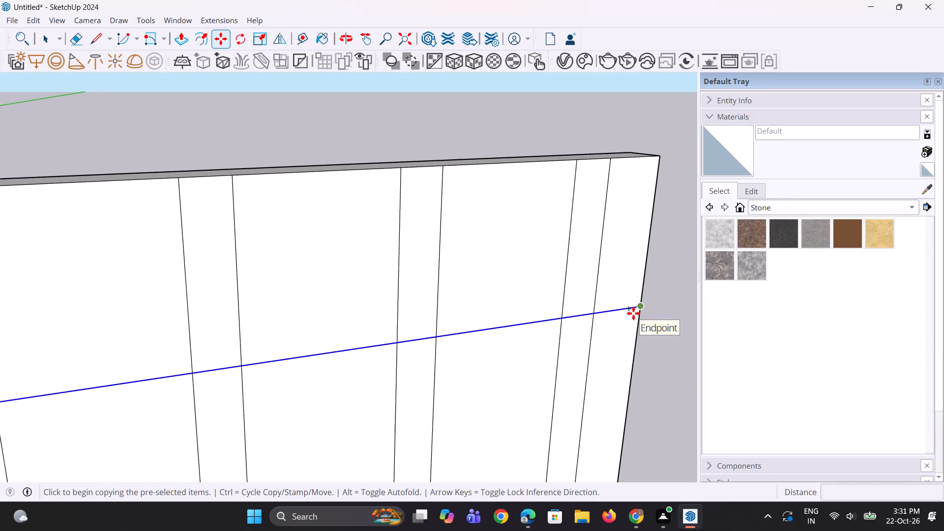
pyautogui.scroll(2, 635, 321)
pyautogui.moveTo(645, 345); pyautogui.dragTo(614, 292, button='middle')
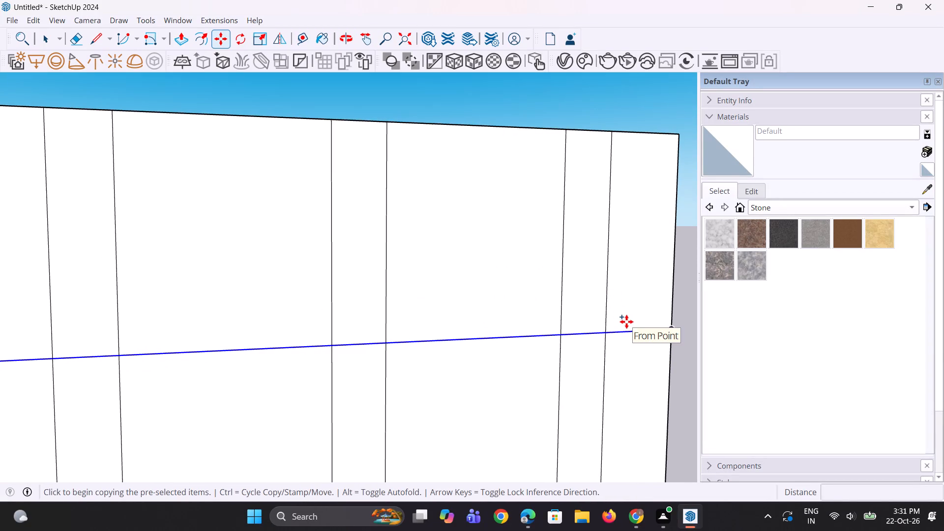
pyautogui.scroll(1, 636, 319)
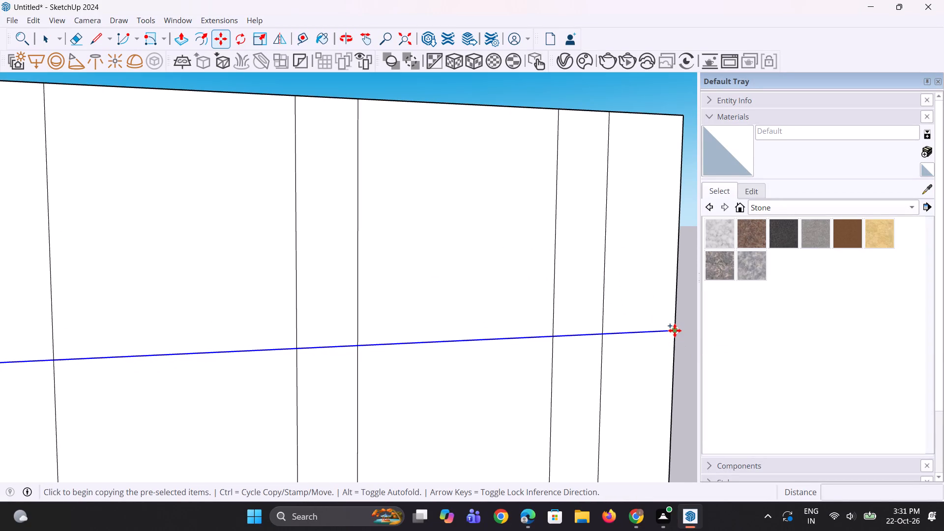
pyautogui.click(675, 329)
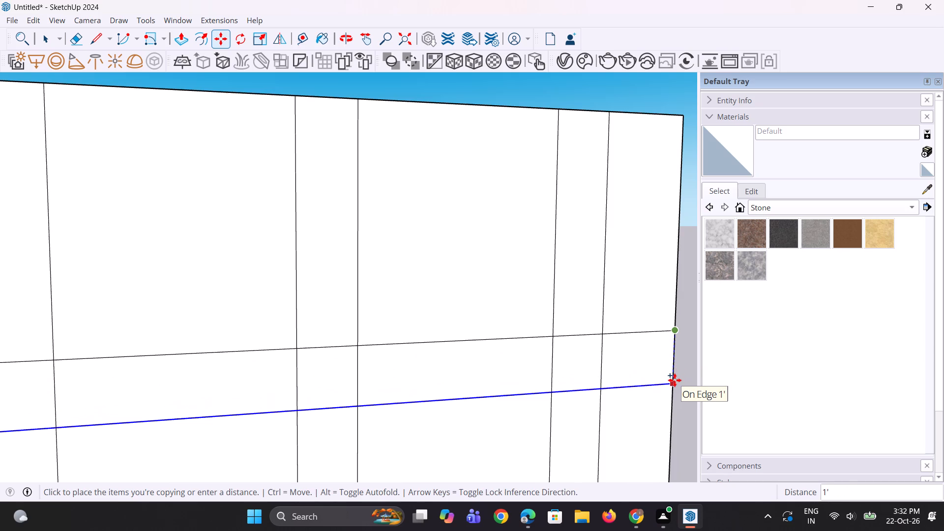
pyautogui.click(674, 380)
pyautogui.scroll(-10, 612, 357)
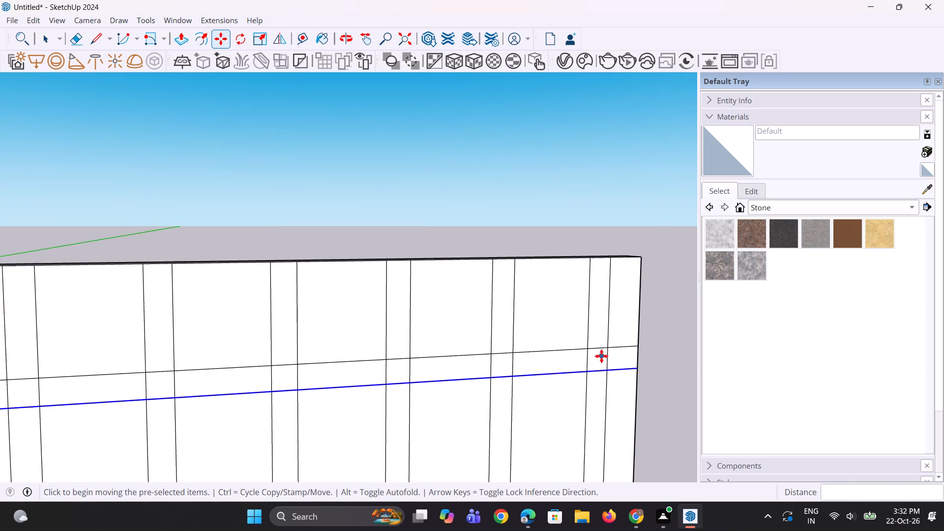
pyautogui.scroll(-5, 601, 356)
pyautogui.moveTo(579, 367); pyautogui.dragTo(581, 358, button='middle')
pyautogui.press('space')
pyautogui.press('space')
pyautogui.scroll(-5, 581, 354)
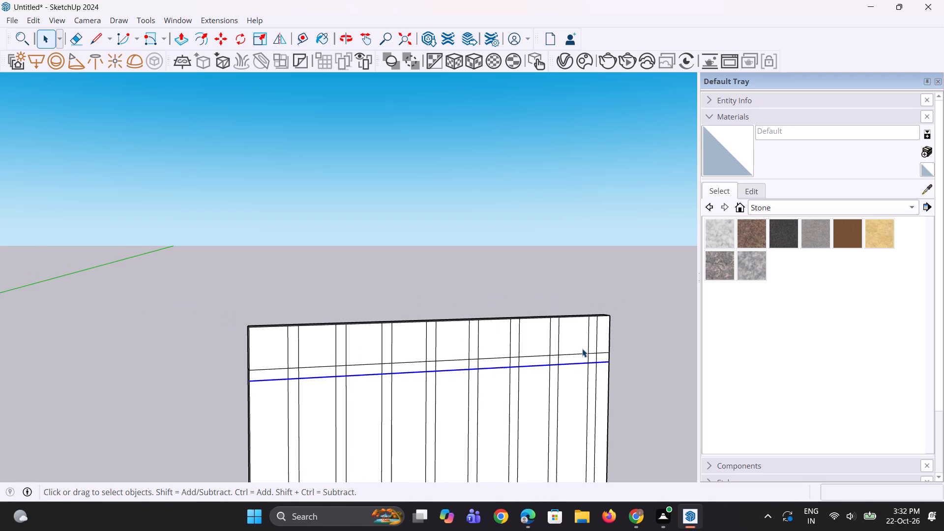
pyautogui.scroll(-4, 582, 349)
pyautogui.moveTo(531, 370); pyautogui.dragTo(523, 365, button='middle')
pyautogui.press('space')
pyautogui.press('space')
pyautogui.press('space')
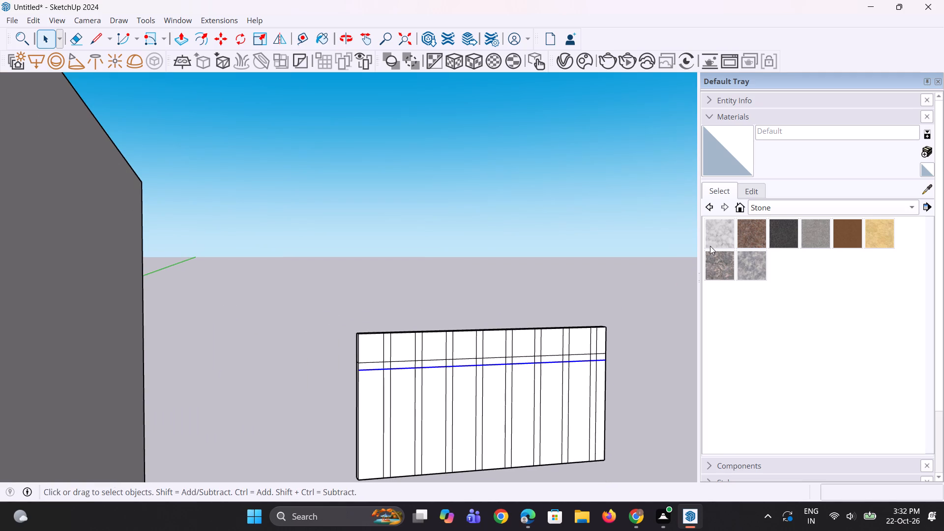
pyautogui.click(615, 278)
# Examine the panelling's vertical strips and horizontal band from the front and in relation to the hall.
pyautogui.moveTo(574, 323); pyautogui.dragTo(443, 353, button='middle')
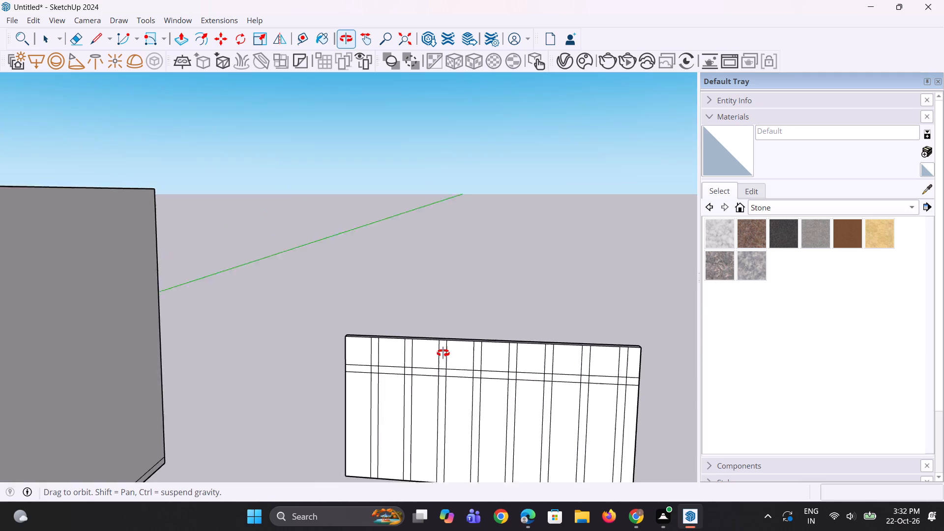
pyautogui.moveTo(443, 353); pyautogui.dragTo(443, 358, button='middle')
pyautogui.scroll(1, 445, 358)
pyautogui.scroll(-10, 443, 348)
pyautogui.moveTo(402, 368); pyautogui.dragTo(418, 351, button='middle')
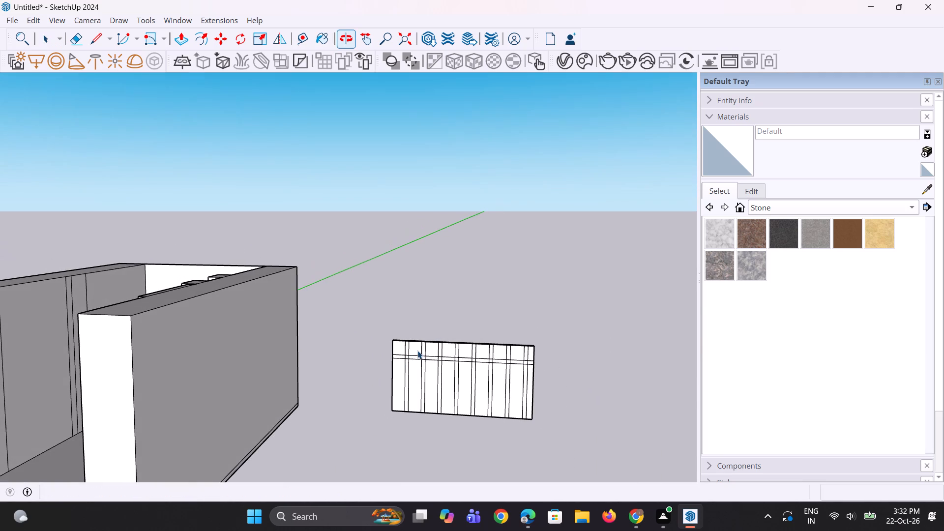
pyautogui.scroll(3, 414, 350)
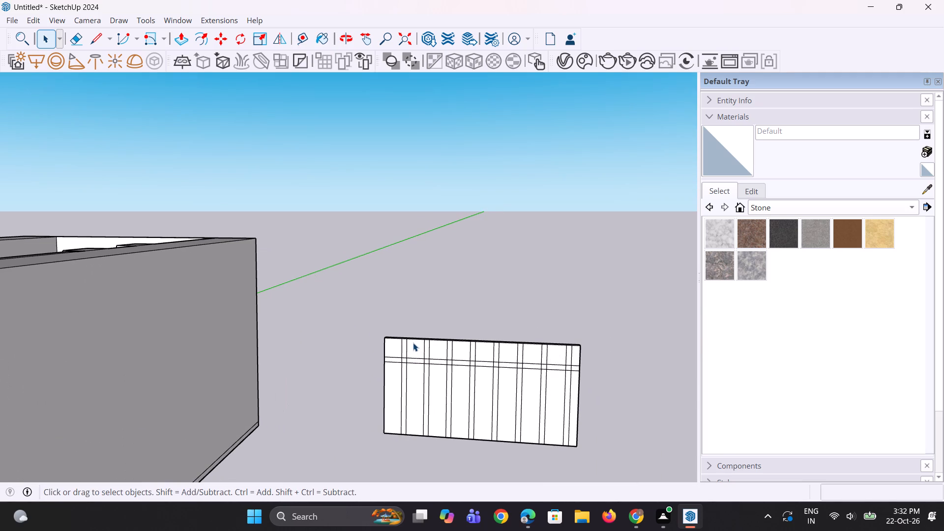
pyautogui.moveTo(428, 337); pyautogui.dragTo(436, 334, button='middle')
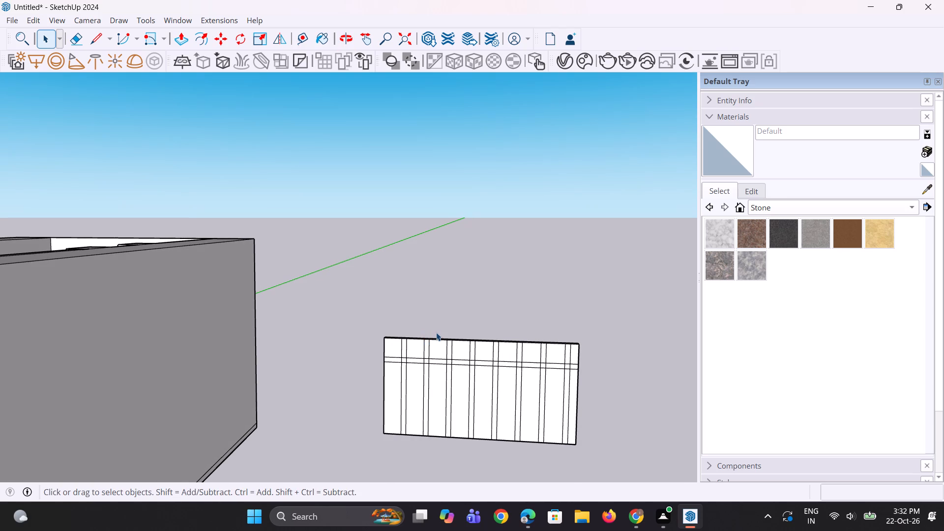
pyautogui.scroll(-9, 444, 354)
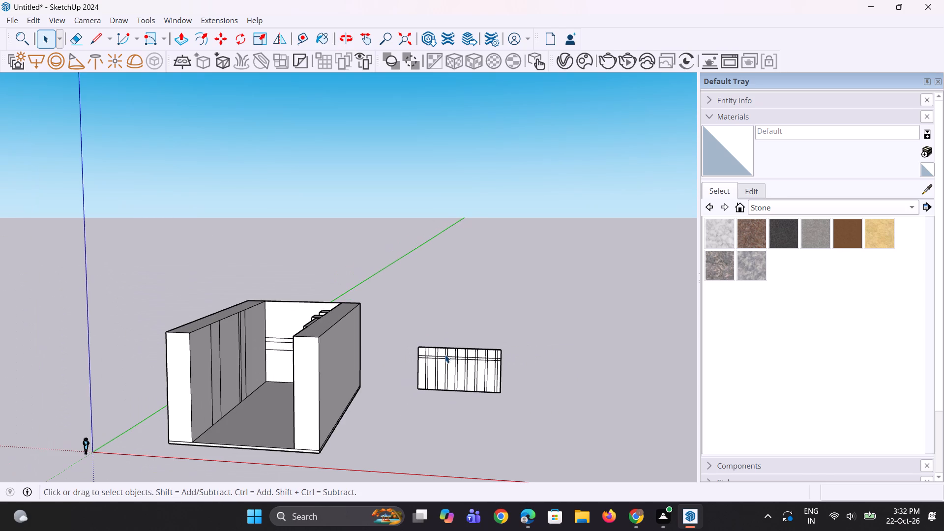
pyautogui.scroll(2, 464, 347)
# Paint the nine tall panels below the horizontal band with Translucent Glass Gray from the Glass and Mirrors collection.
pyautogui.click(767, 201)
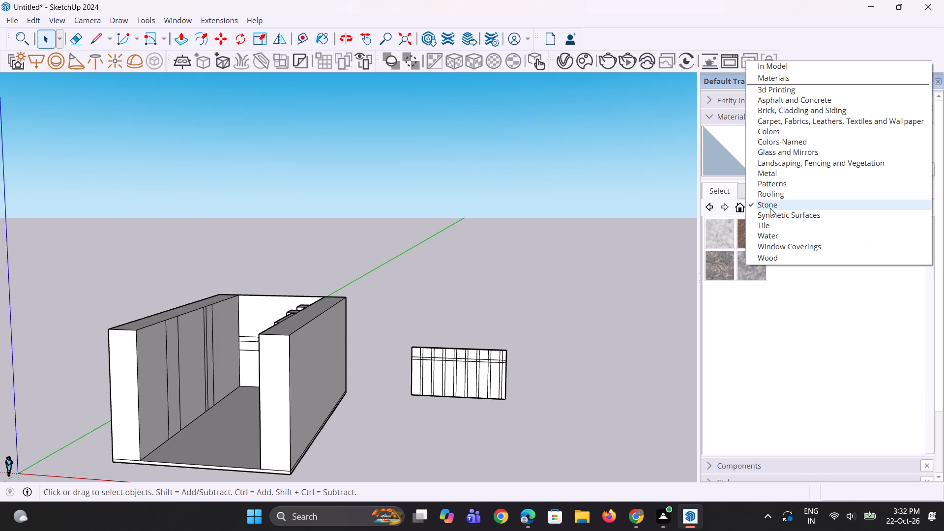
pyautogui.click(792, 151)
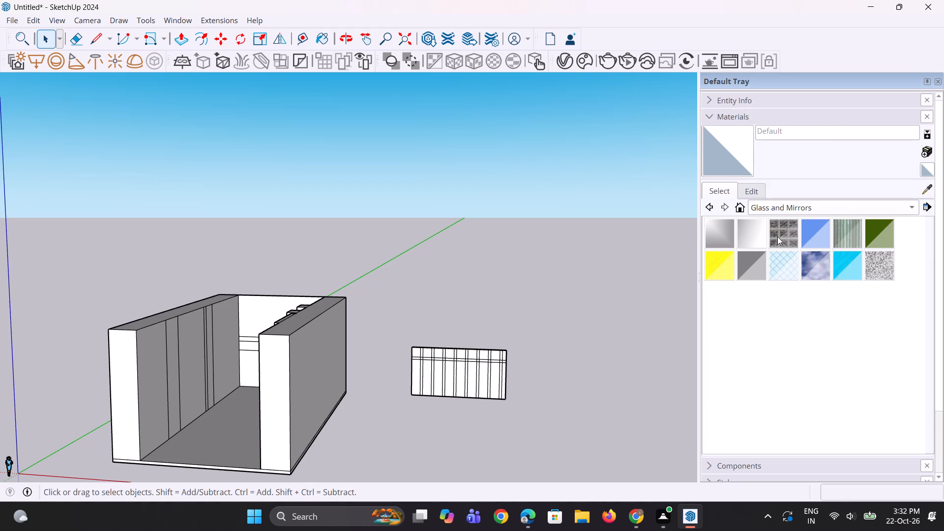
pyautogui.click(758, 272)
pyautogui.scroll(5, 502, 385)
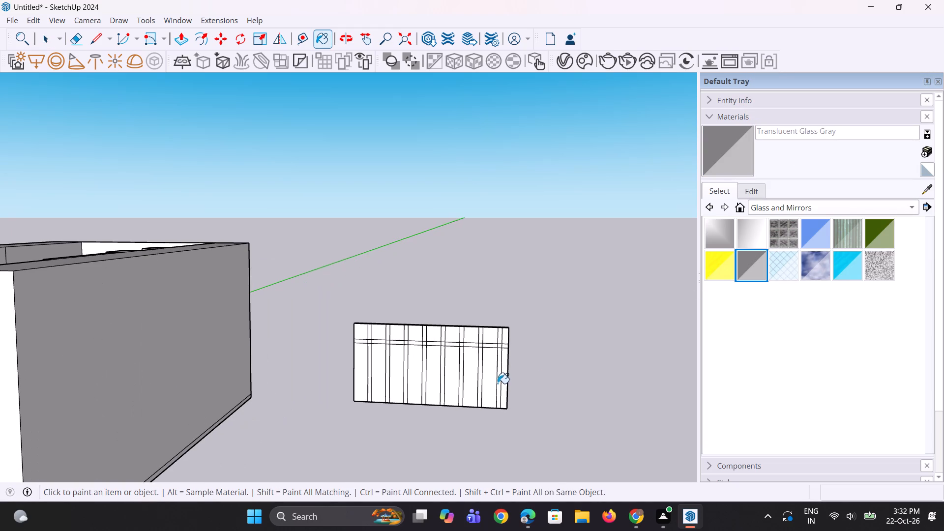
pyautogui.click(505, 384)
pyautogui.scroll(6, 499, 388)
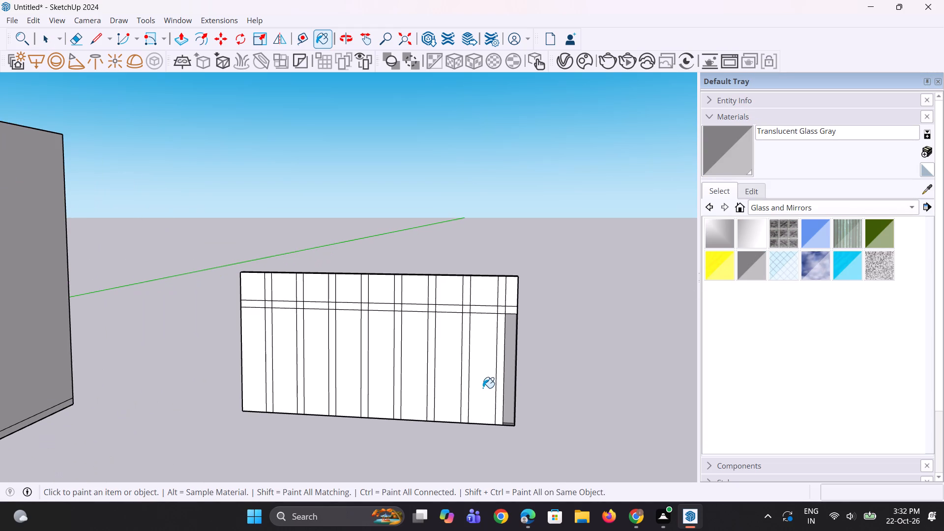
pyautogui.click(483, 388)
pyautogui.click(447, 365)
pyautogui.click(412, 369)
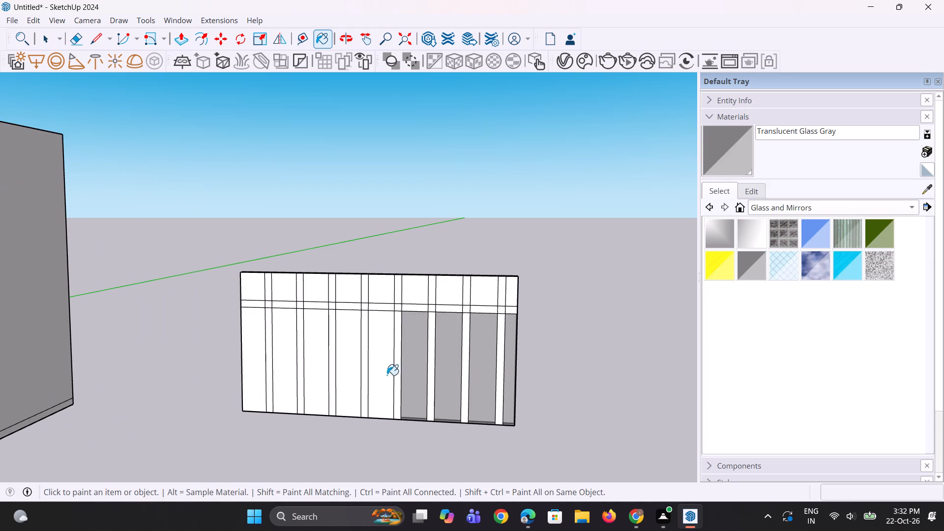
pyautogui.click(385, 376)
pyautogui.click(352, 382)
pyautogui.click(321, 389)
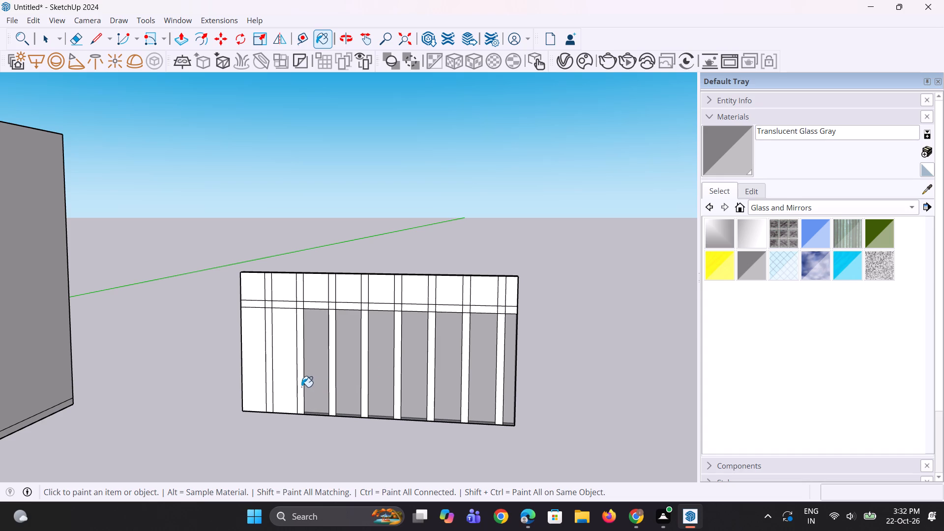
pyautogui.click(291, 378)
pyautogui.click(258, 338)
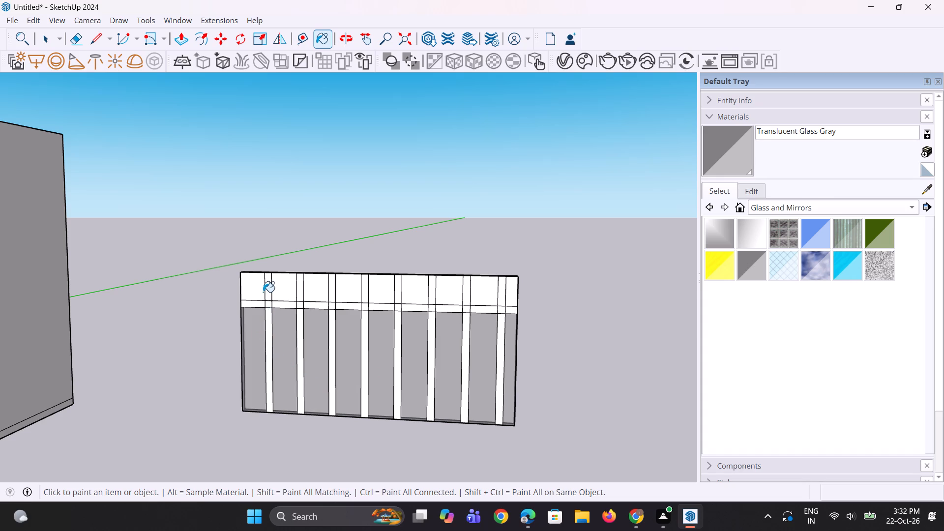
# Paint the nine short panels above the horizontal band with Translucent Glass Gray.
pyautogui.click(260, 291)
pyautogui.click(280, 285)
pyautogui.click(311, 291)
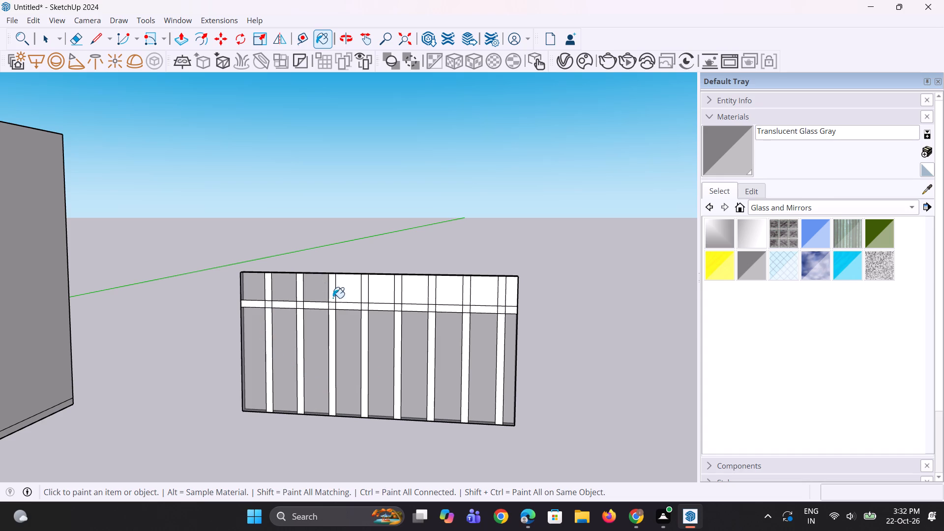
pyautogui.click(349, 294)
pyautogui.click(378, 291)
pyautogui.click(411, 287)
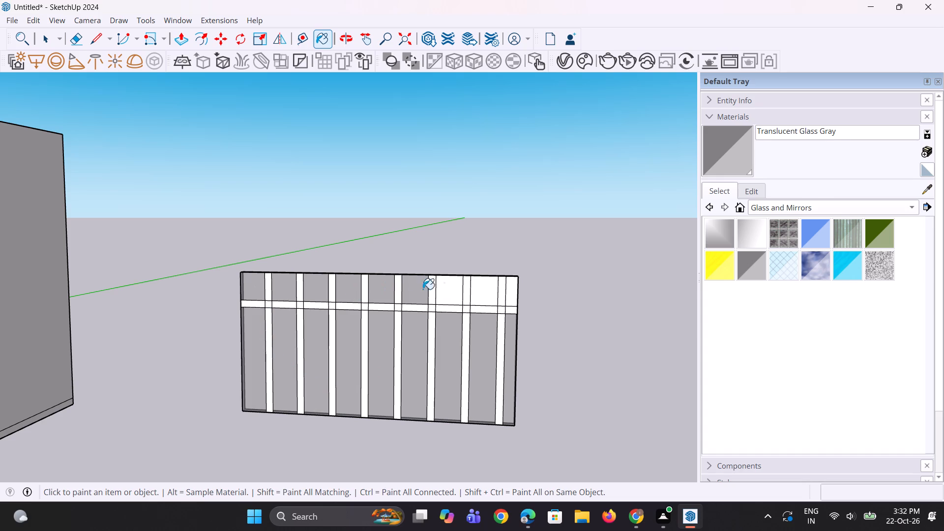
pyautogui.click(453, 297)
pyautogui.click(477, 300)
pyautogui.scroll(3, 509, 297)
pyautogui.click(510, 296)
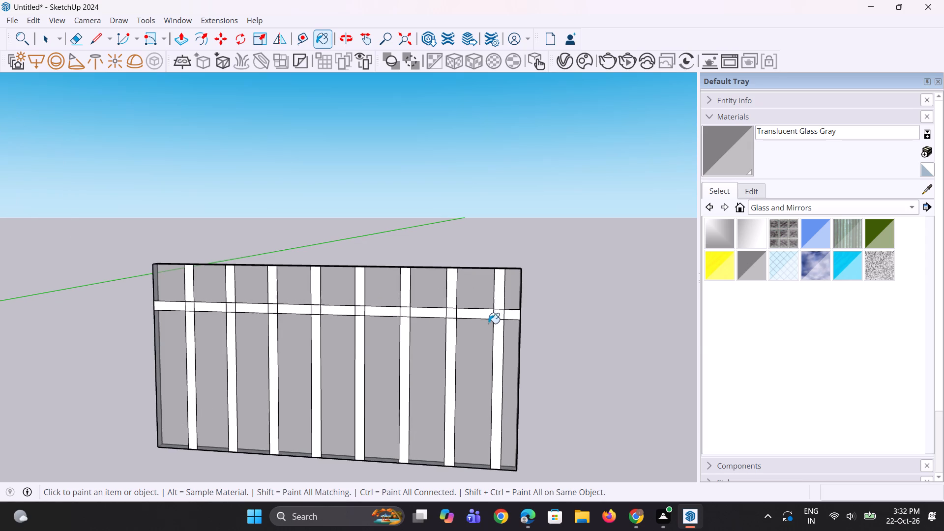
# Paint the panelling wall's rear face with Translucent Glass Gray.
pyautogui.moveTo(412, 341); pyautogui.dragTo(53, 348, button='middle')
pyautogui.scroll(1, 274, 332)
pyautogui.moveTo(274, 332); pyautogui.dragTo(91, 314, button='middle')
pyautogui.scroll(-5, 164, 310)
pyautogui.scroll(2, 69, 350)
pyautogui.click(69, 350)
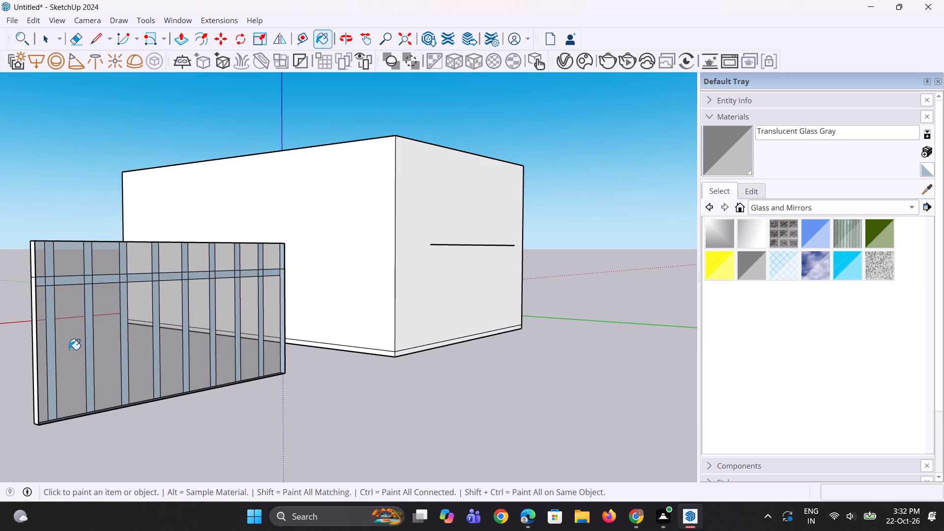
# Examine the glazed panelling from the front, close up and alongside the hall.
pyautogui.scroll(2, 92, 339)
pyautogui.moveTo(98, 344); pyautogui.dragTo(520, 379, button='middle')
pyautogui.scroll(-5, 508, 370)
pyautogui.moveTo(507, 369); pyautogui.dragTo(655, 331, button='middle')
pyautogui.scroll(3, 528, 304)
pyautogui.scroll(5, 469, 314)
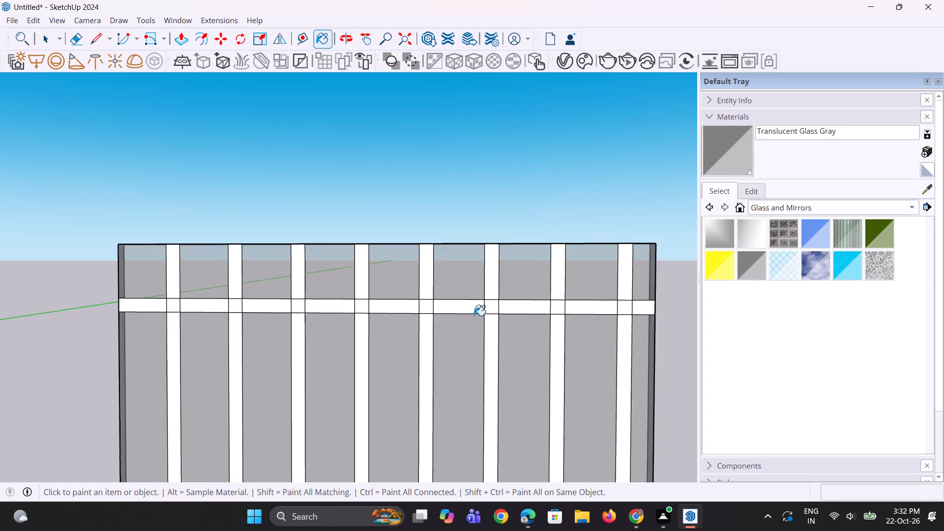
pyautogui.scroll(3, 474, 316)
pyautogui.scroll(-16, 512, 321)
pyautogui.moveTo(508, 325); pyautogui.dragTo(513, 364, button='middle')
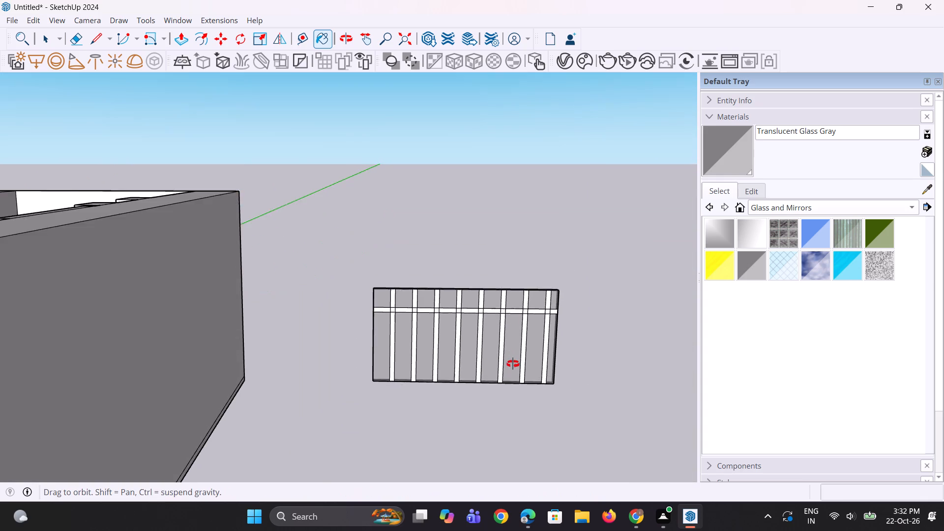
pyautogui.moveTo(513, 364); pyautogui.dragTo(516, 354, button='middle')
pyautogui.scroll(-8, 516, 354)
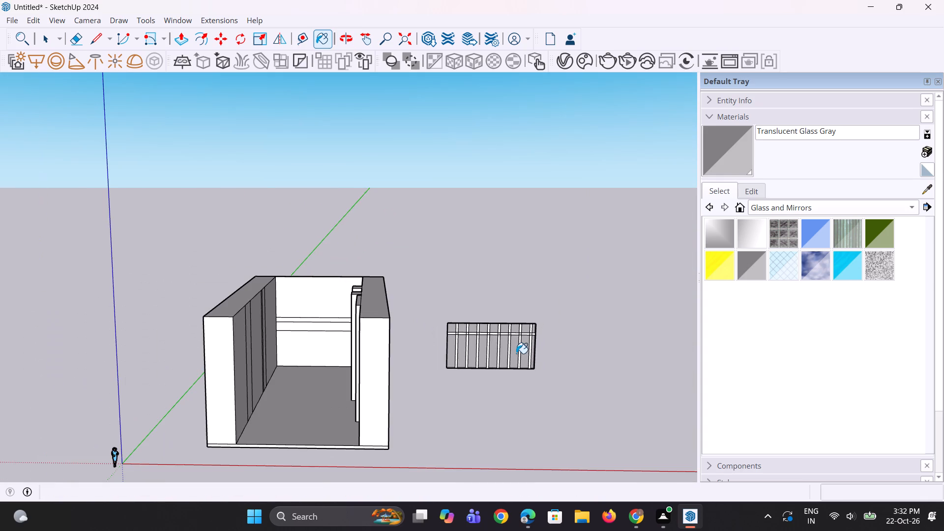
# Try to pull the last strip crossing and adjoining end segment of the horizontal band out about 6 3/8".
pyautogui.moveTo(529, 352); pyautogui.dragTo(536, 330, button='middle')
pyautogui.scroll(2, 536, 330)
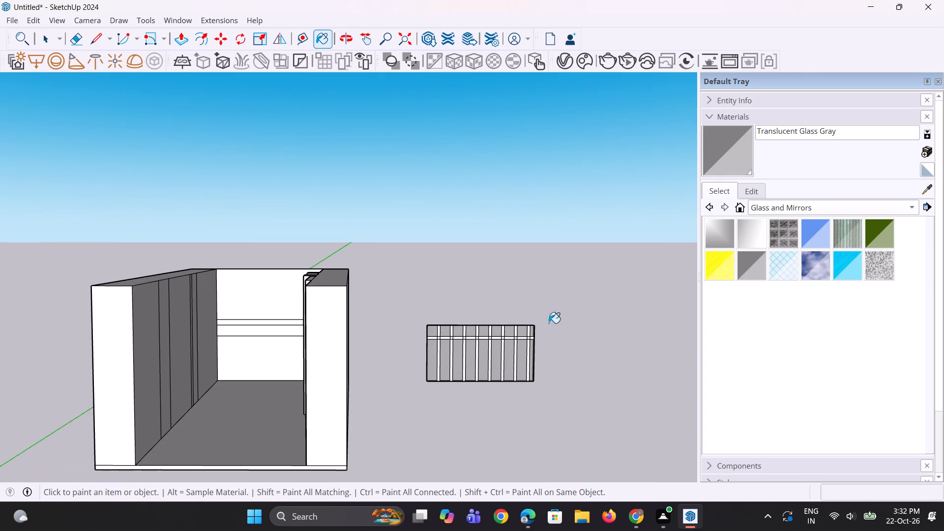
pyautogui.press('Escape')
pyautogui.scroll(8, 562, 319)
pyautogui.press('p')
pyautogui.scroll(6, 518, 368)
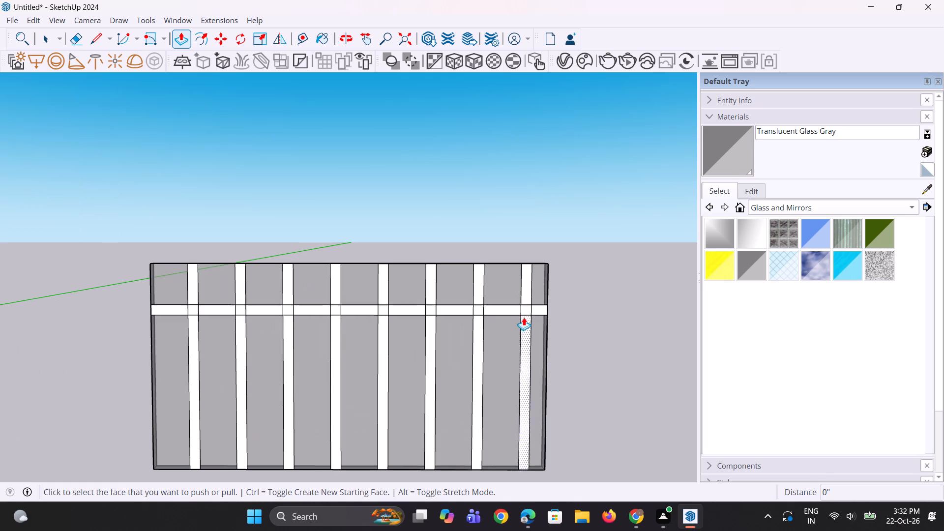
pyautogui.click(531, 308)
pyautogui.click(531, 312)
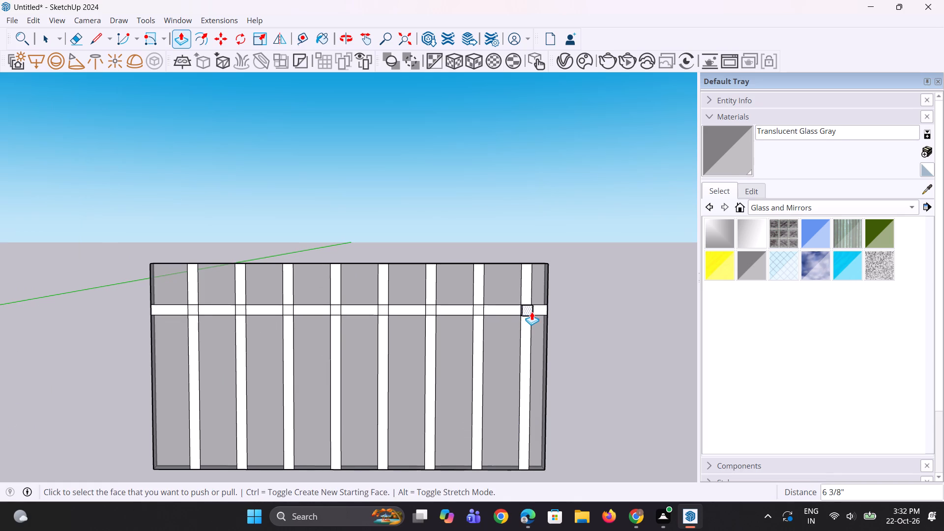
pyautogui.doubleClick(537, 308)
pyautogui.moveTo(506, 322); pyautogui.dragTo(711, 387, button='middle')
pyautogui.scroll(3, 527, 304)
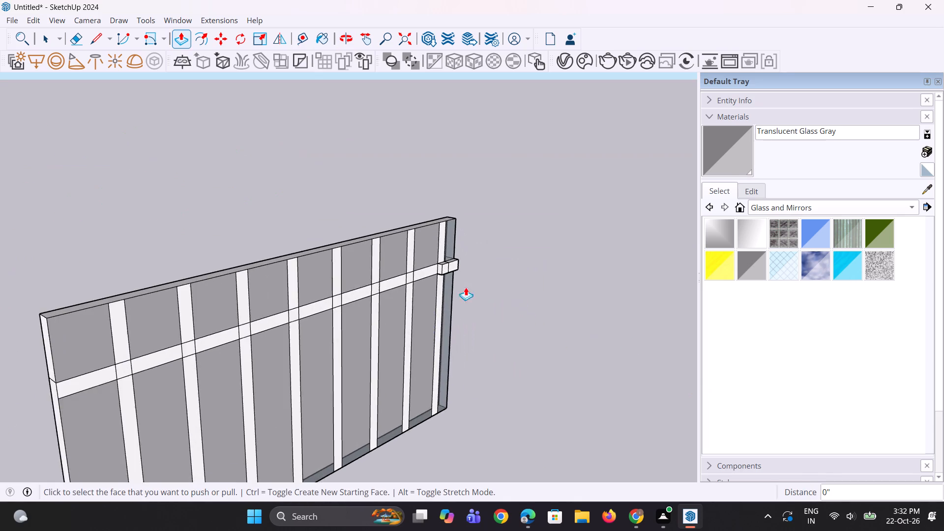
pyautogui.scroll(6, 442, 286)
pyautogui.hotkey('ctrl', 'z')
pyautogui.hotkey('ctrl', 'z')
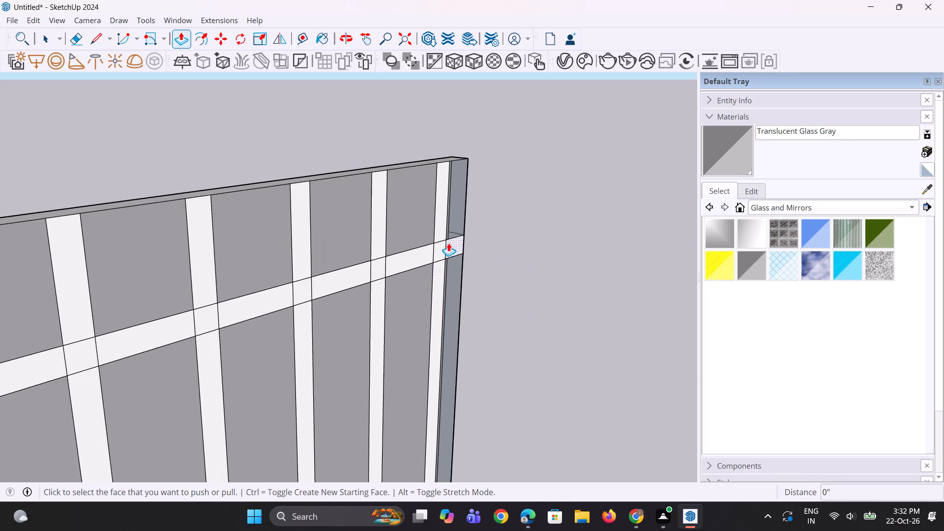
# Pull eleven segments of the horizontal band out about 3 3/16", from the right end through the fourth strip from the left.
pyautogui.click(442, 245)
pyautogui.click(445, 248)
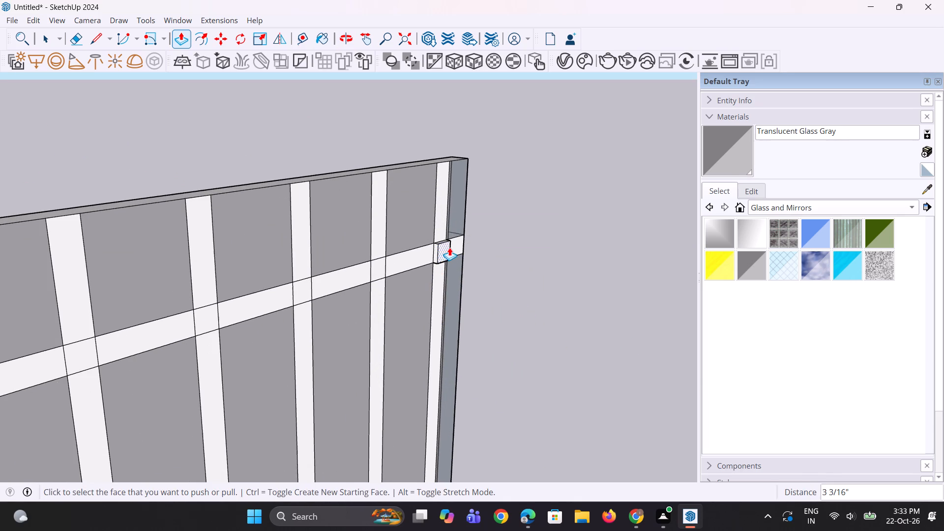
pyautogui.doubleClick(454, 244)
pyautogui.doubleClick(425, 257)
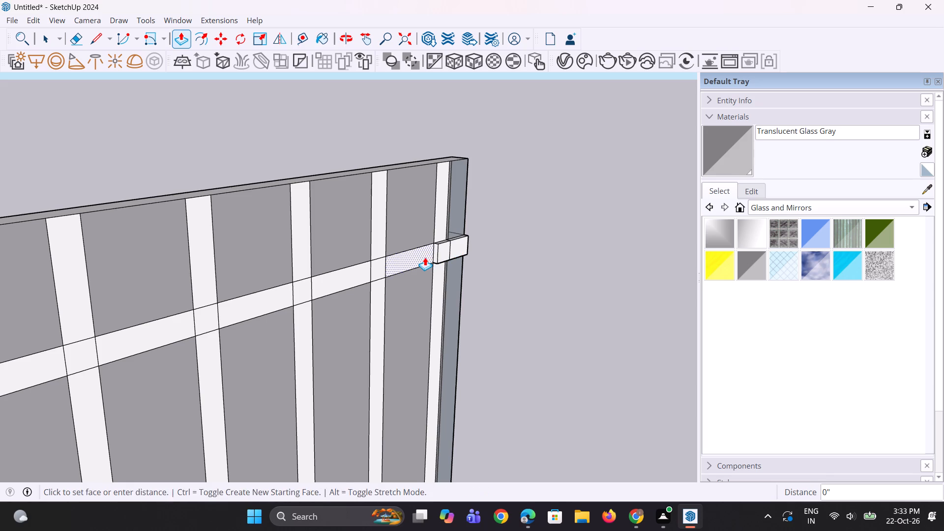
pyautogui.doubleClick(381, 269)
pyautogui.doubleClick(356, 270)
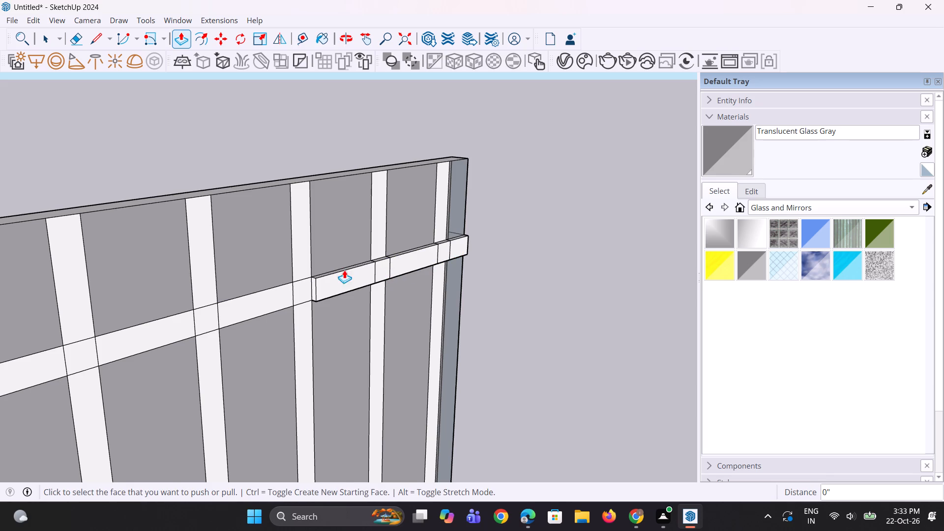
pyautogui.doubleClick(300, 287)
pyautogui.doubleClick(285, 296)
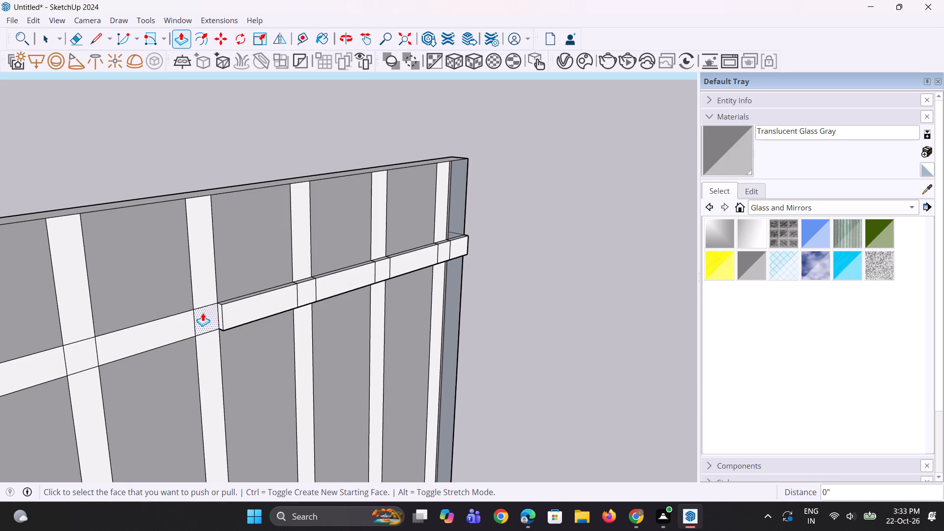
pyautogui.doubleClick(203, 313)
pyautogui.doubleClick(176, 327)
pyautogui.scroll(-4, 271, 295)
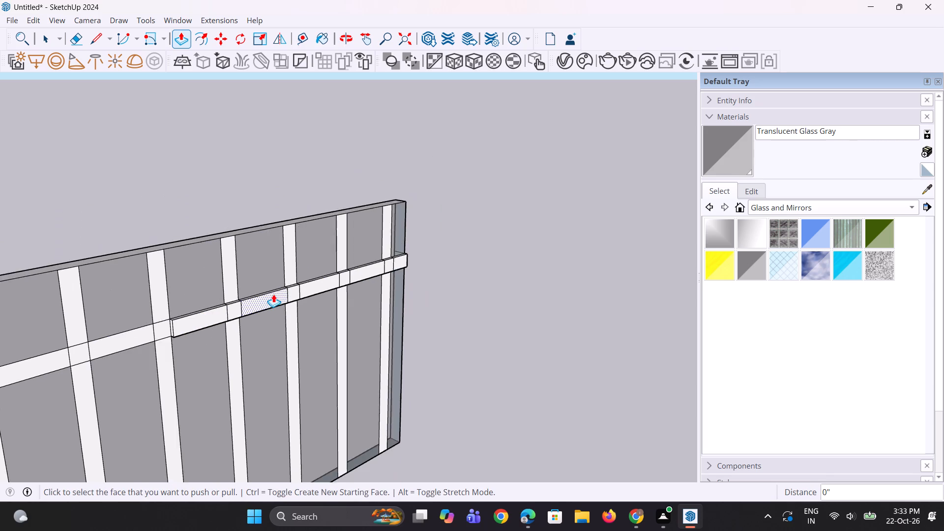
pyautogui.scroll(-5, 273, 294)
pyautogui.scroll(3, 185, 323)
pyautogui.doubleClick(174, 320)
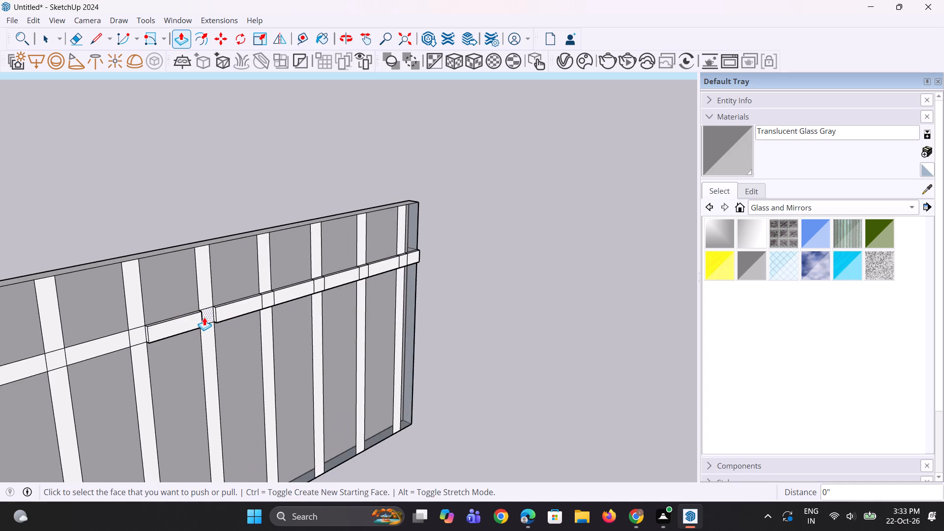
pyautogui.doubleClick(206, 317)
# Pull the remaining six band segments out by the same 3 3/16", continuing to the wall's left end.
pyautogui.scroll(-9, 252, 305)
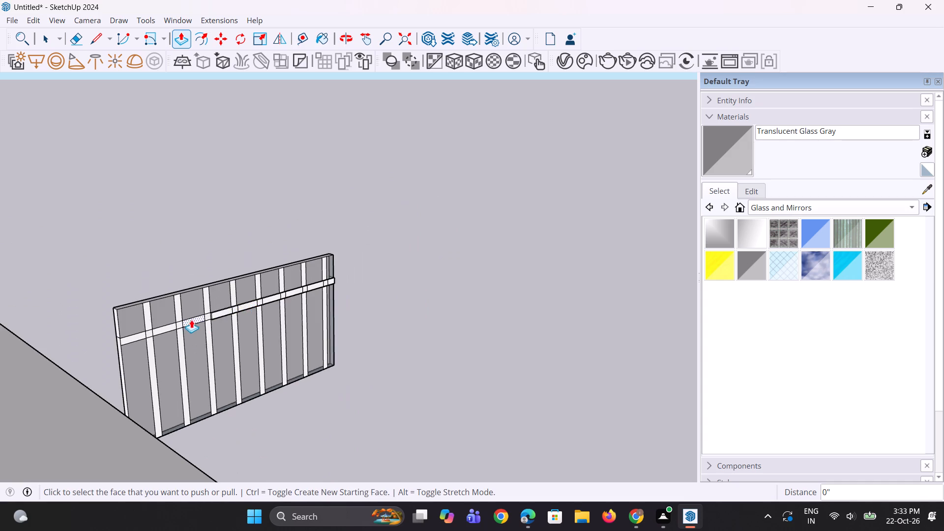
pyautogui.scroll(10, 191, 320)
pyautogui.doubleClick(214, 310)
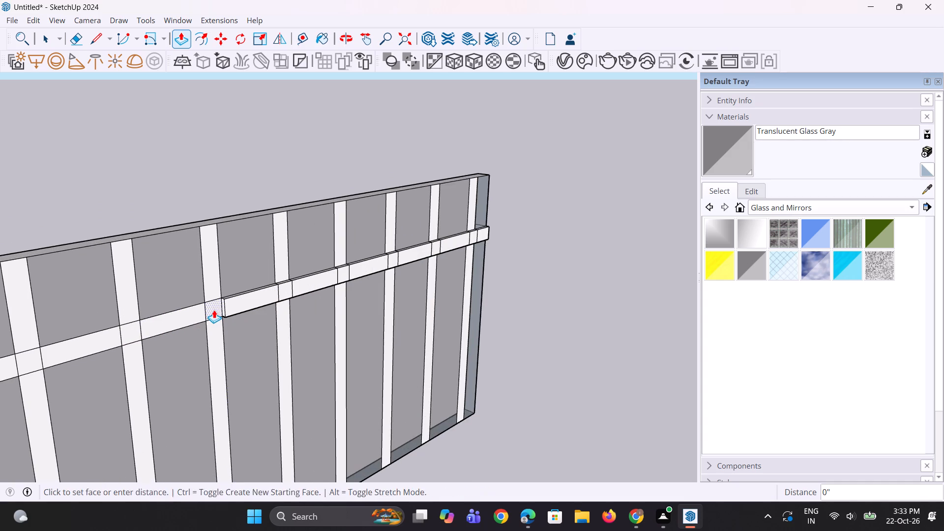
pyautogui.doubleClick(186, 317)
pyautogui.doubleClick(136, 331)
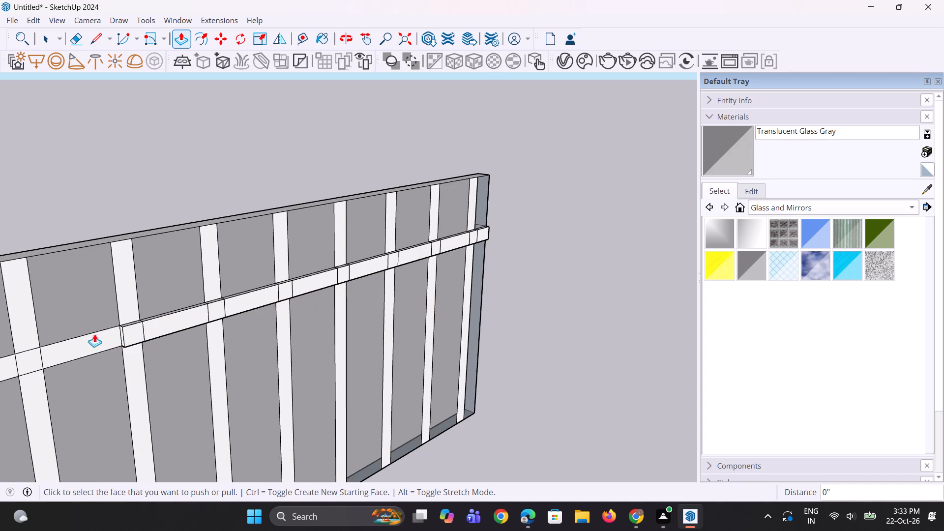
pyautogui.doubleClick(96, 341)
pyautogui.scroll(-5, 192, 313)
pyautogui.scroll(3, 101, 344)
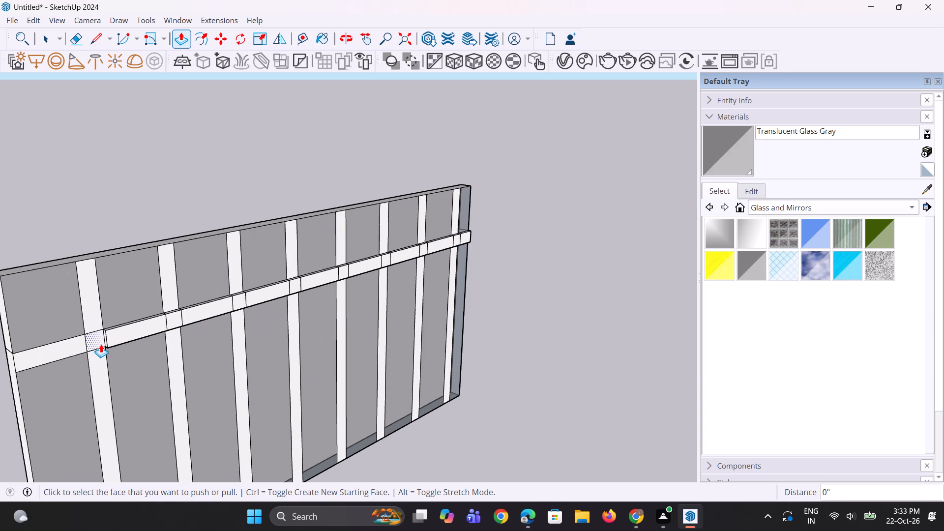
pyautogui.doubleClick(101, 344)
pyautogui.doubleClick(65, 344)
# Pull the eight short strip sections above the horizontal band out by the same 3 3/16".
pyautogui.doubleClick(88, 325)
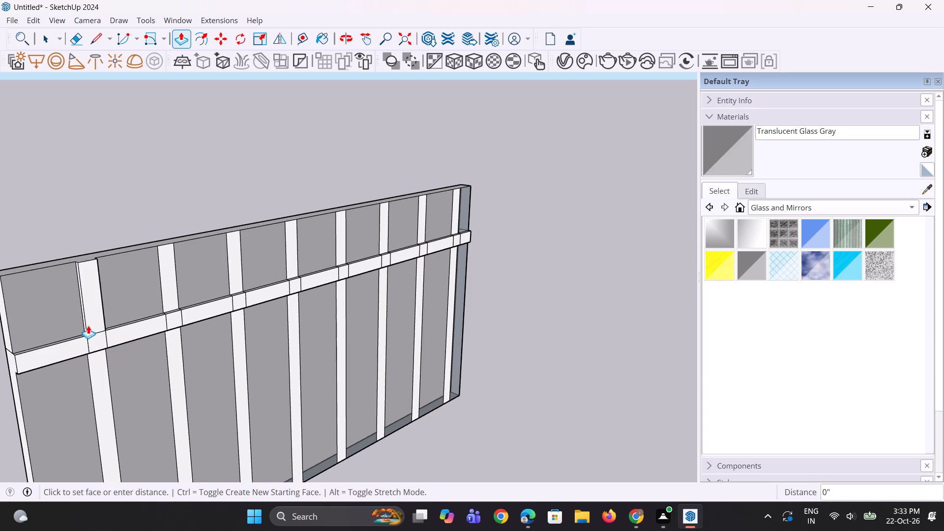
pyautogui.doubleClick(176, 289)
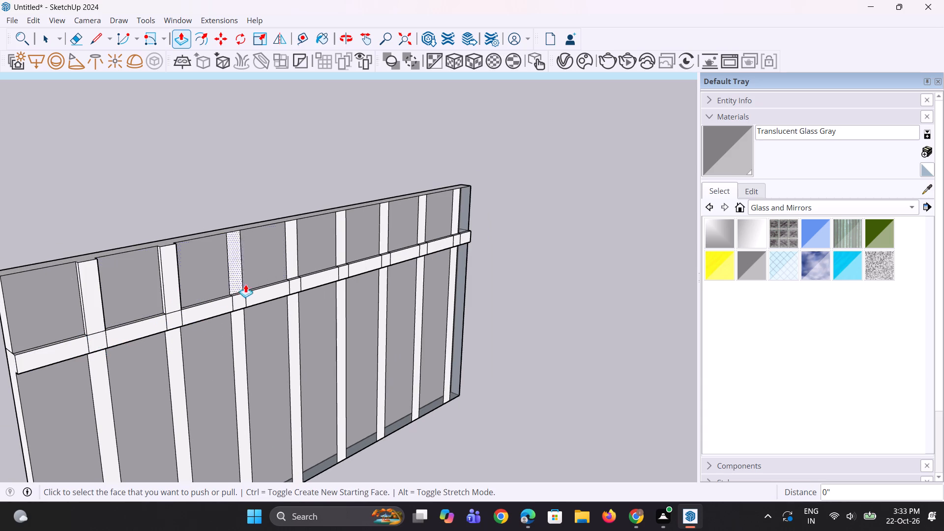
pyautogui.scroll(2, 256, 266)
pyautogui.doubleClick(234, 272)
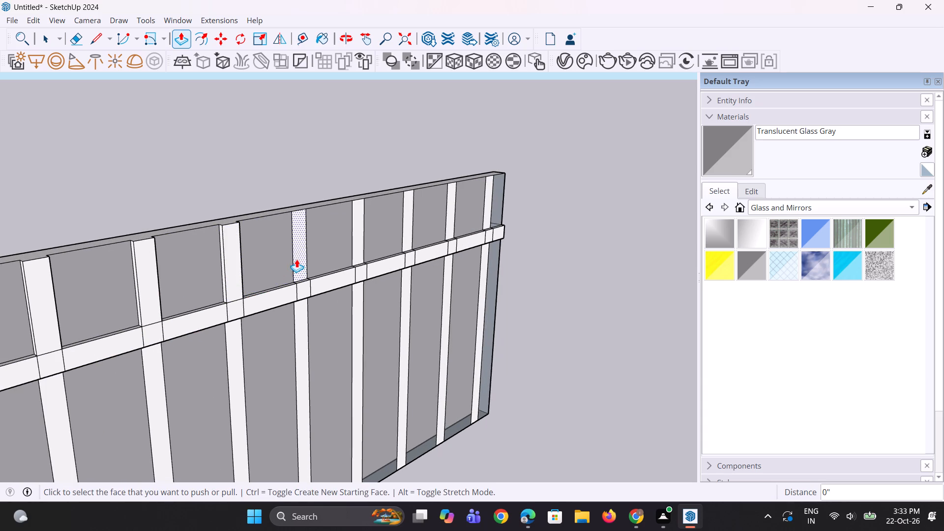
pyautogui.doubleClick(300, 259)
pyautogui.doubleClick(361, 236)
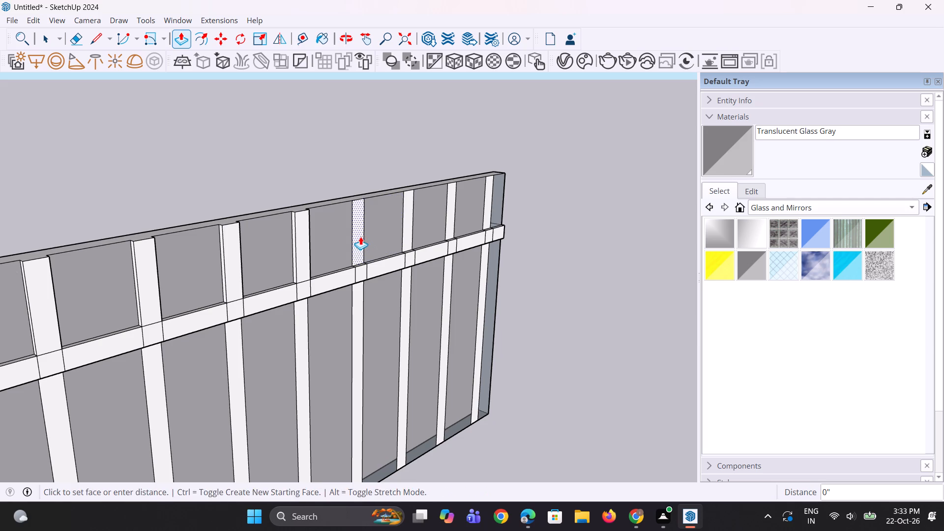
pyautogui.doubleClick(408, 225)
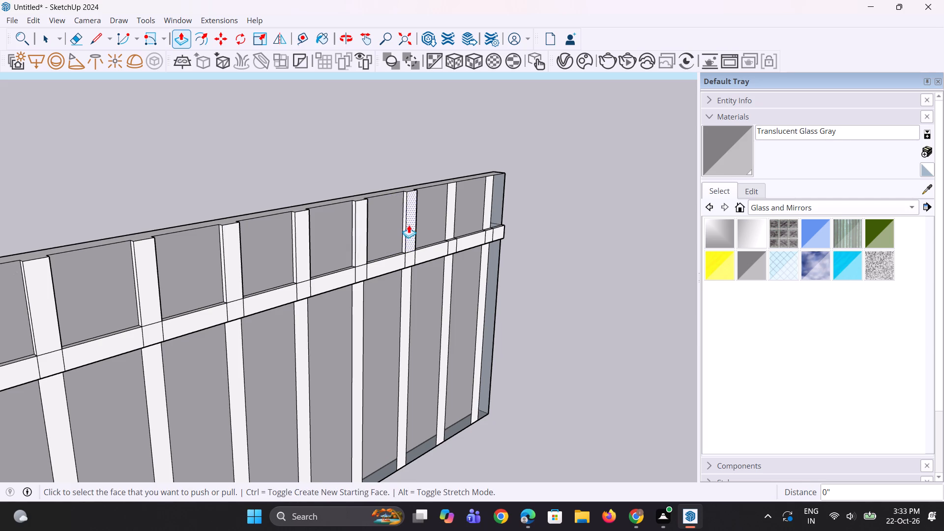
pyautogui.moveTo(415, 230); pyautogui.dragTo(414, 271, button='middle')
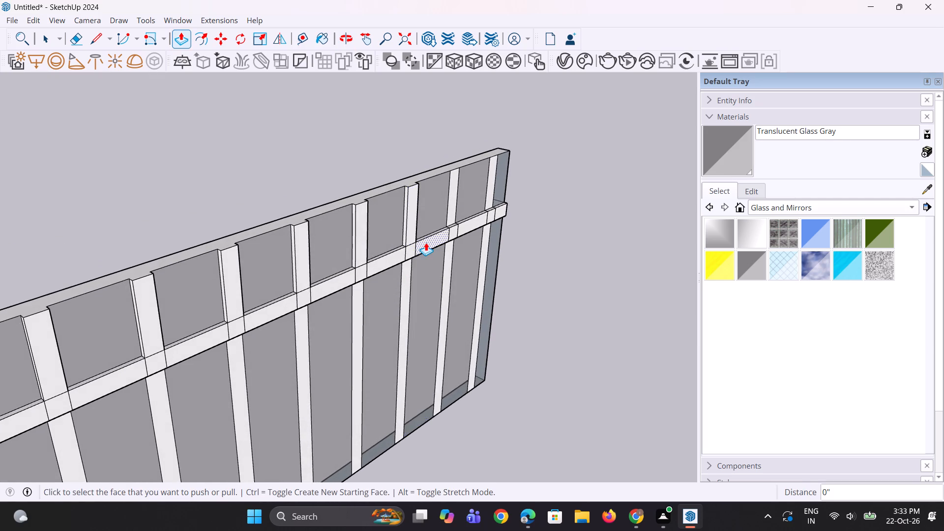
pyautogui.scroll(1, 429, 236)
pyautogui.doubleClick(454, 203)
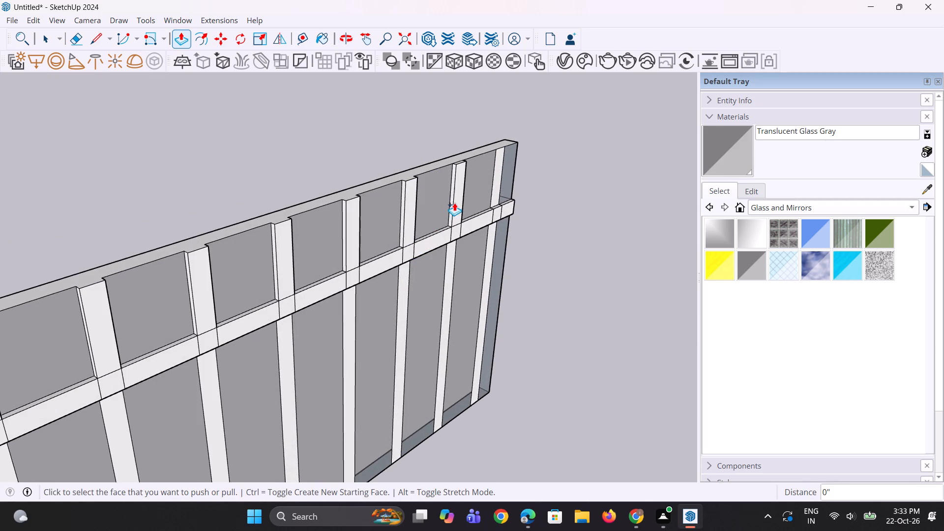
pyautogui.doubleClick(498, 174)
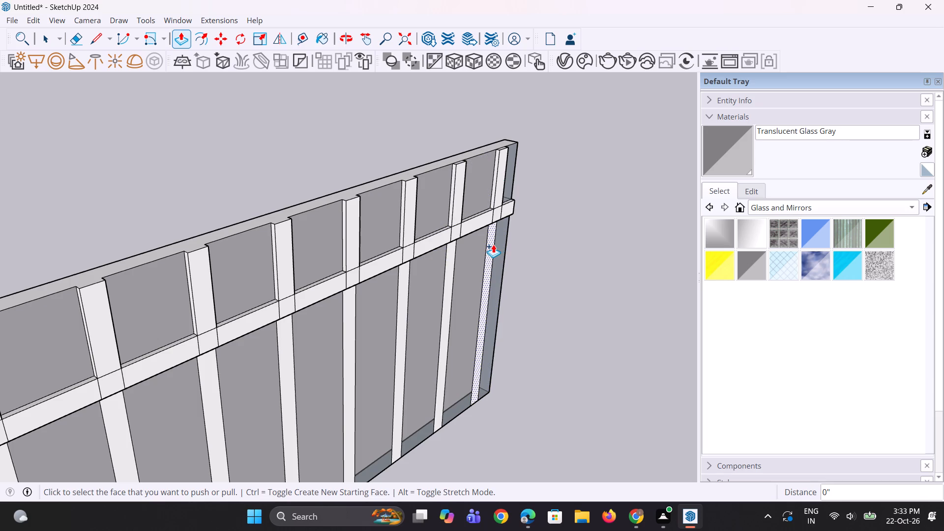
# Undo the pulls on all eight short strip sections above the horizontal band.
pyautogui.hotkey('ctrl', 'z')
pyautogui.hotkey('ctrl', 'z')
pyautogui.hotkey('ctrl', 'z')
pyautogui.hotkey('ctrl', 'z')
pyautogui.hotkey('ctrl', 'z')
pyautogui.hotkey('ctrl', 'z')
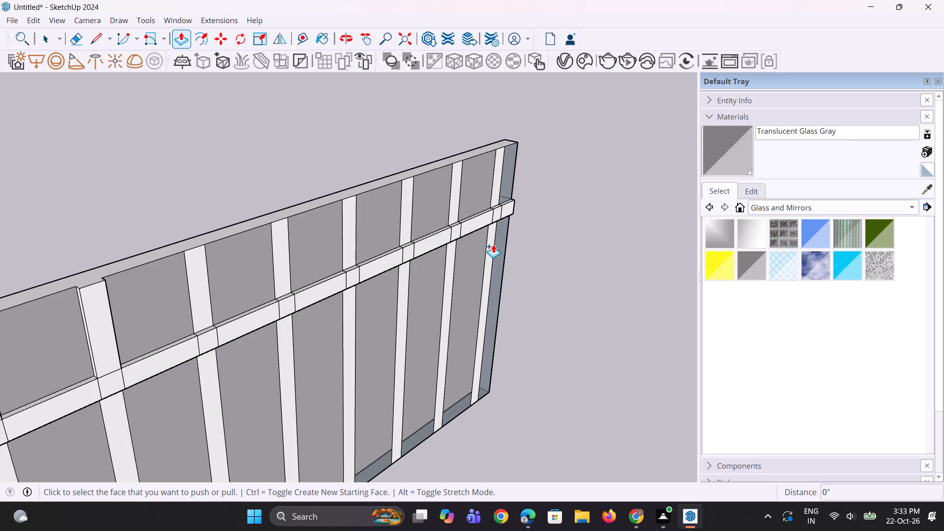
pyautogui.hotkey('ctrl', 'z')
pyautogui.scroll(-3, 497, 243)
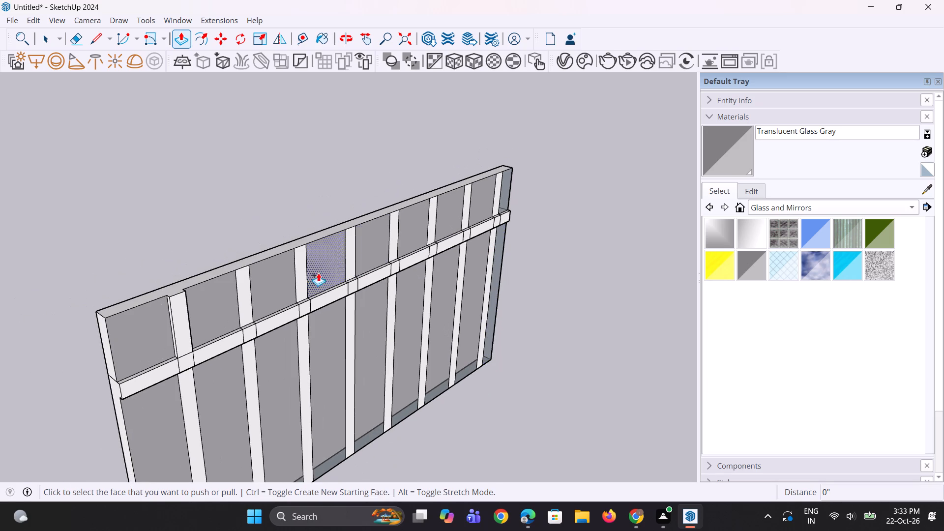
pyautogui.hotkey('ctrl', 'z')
# Extrude the eight short vertical strip sections above the band again by the same 3 3/16" as the band.
pyautogui.scroll(1, 203, 328)
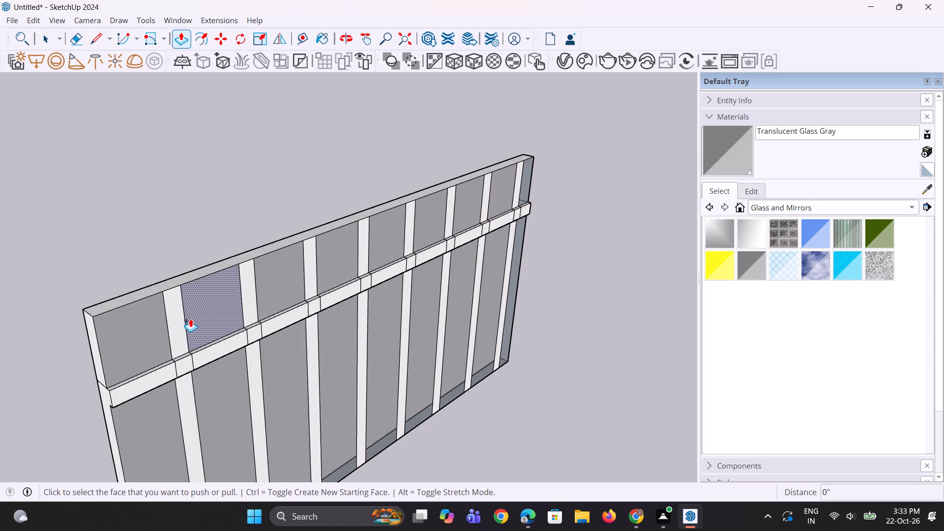
pyautogui.doubleClick(174, 313)
pyautogui.scroll(1, 255, 331)
pyautogui.doubleClick(254, 316)
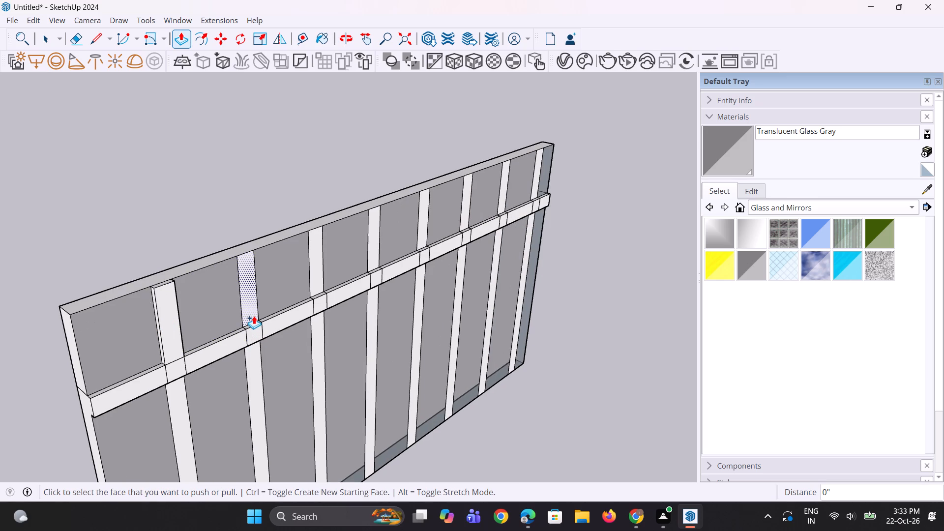
pyautogui.scroll(2, 283, 300)
pyautogui.doubleClick(329, 287)
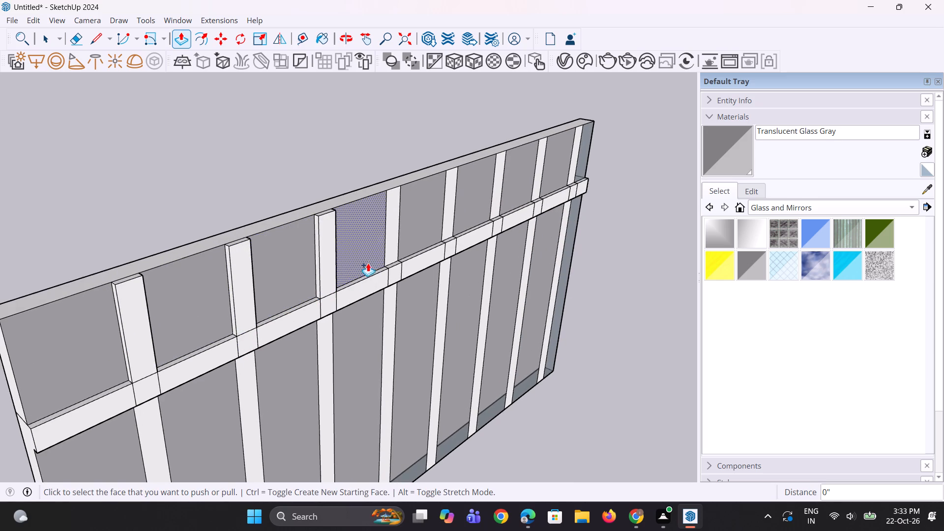
pyautogui.doubleClick(389, 242)
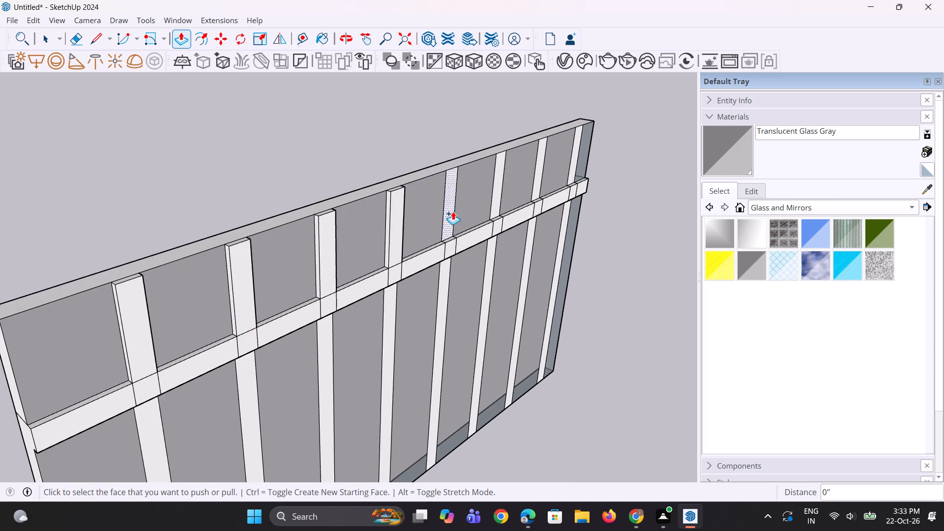
pyautogui.doubleClick(453, 213)
pyautogui.doubleClick(499, 192)
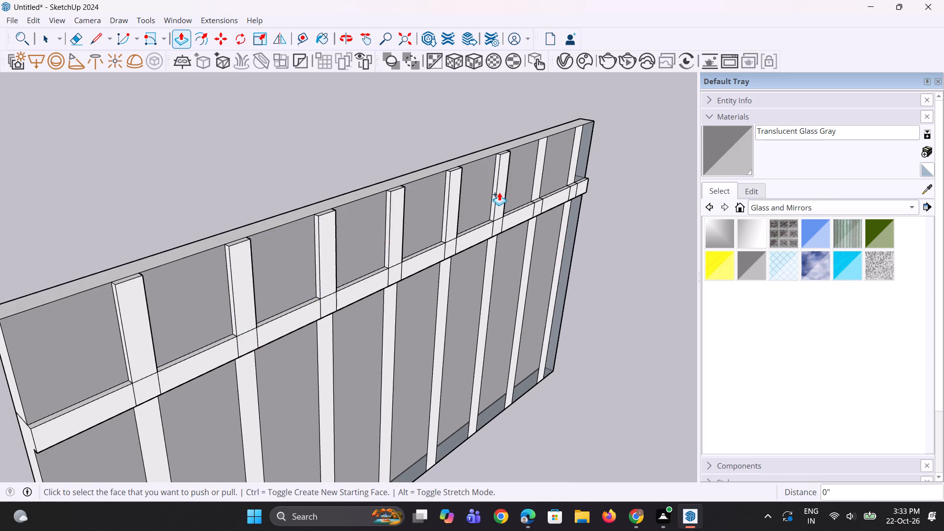
pyautogui.scroll(-4, 358, 241)
pyautogui.scroll(3, 466, 204)
pyautogui.scroll(5, 518, 178)
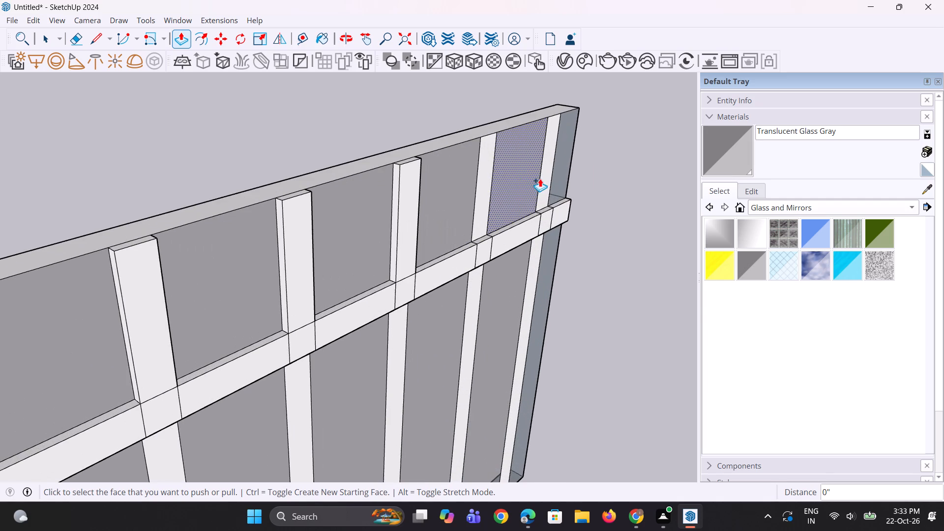
pyautogui.doubleClick(540, 186)
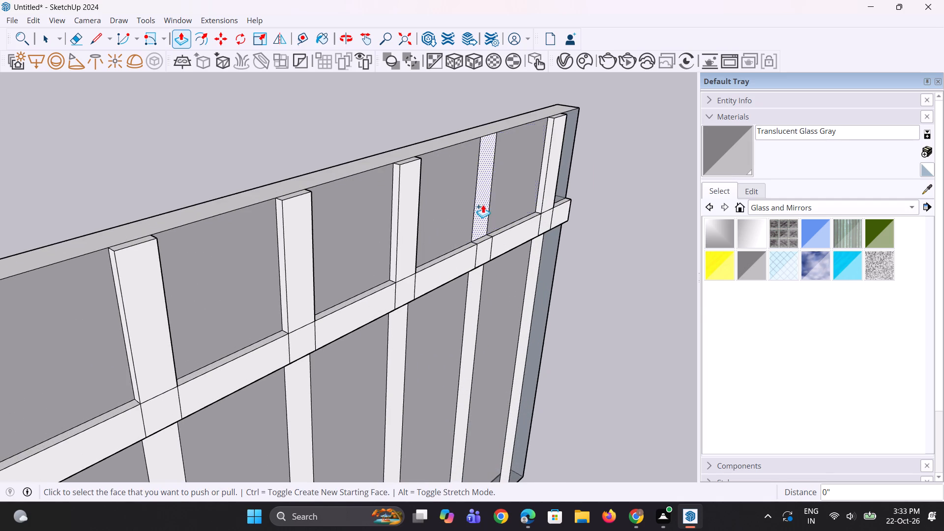
pyautogui.doubleClick(482, 205)
# Extrude the eight tall vertical strip sections below the band by the same 3 3/16" distance.
pyautogui.doubleClick(535, 252)
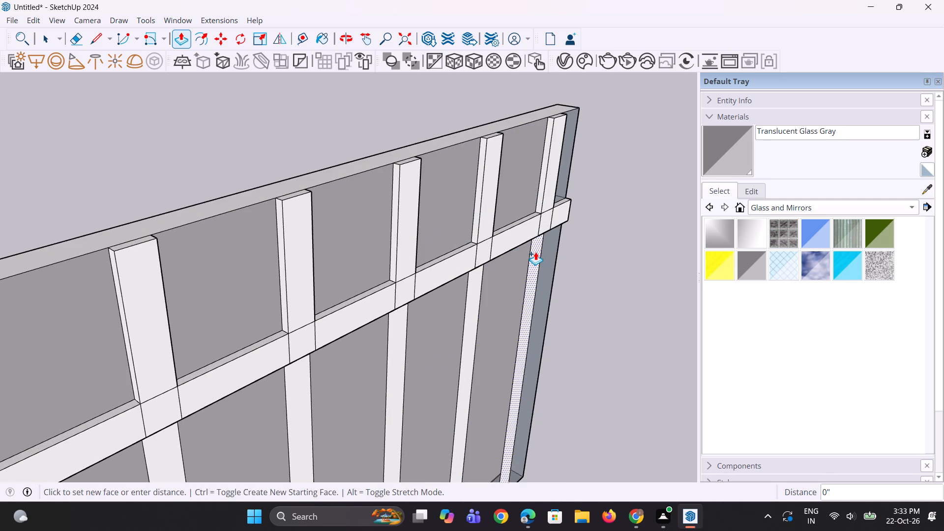
pyautogui.doubleClick(478, 285)
pyautogui.doubleClick(396, 329)
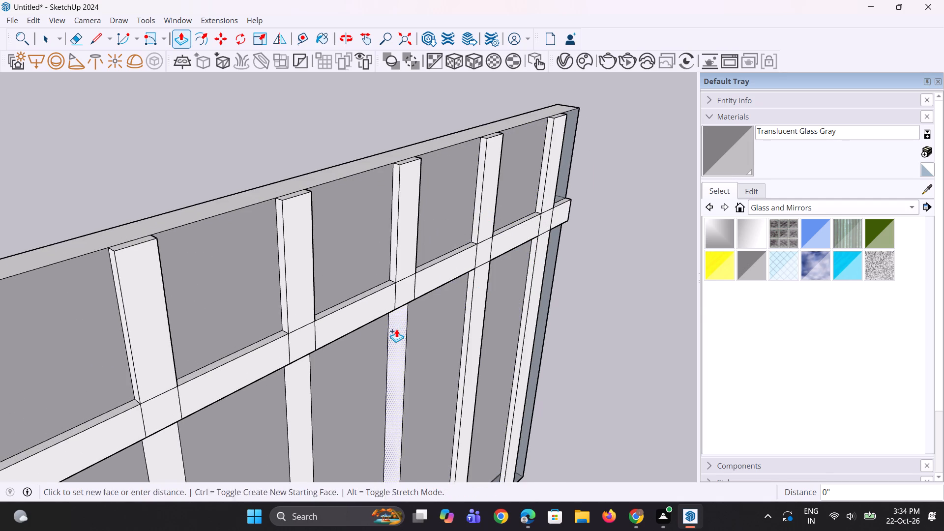
pyautogui.doubleClick(296, 380)
pyautogui.scroll(-6, 389, 266)
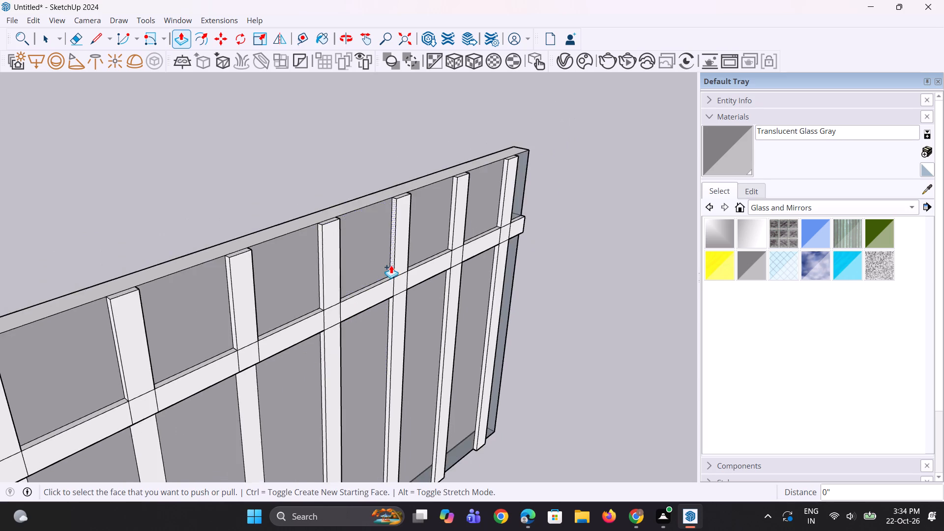
pyautogui.scroll(-7, 391, 265)
pyautogui.scroll(8, 320, 393)
pyautogui.doubleClick(347, 362)
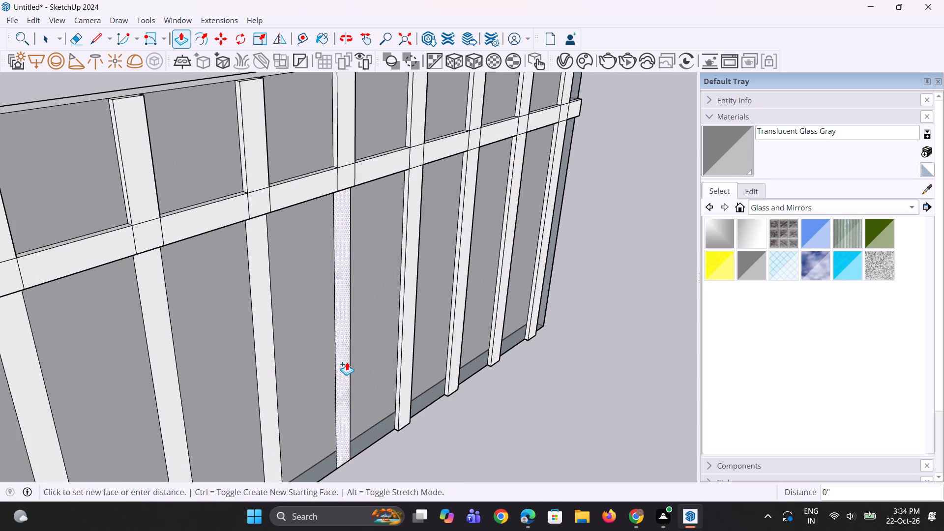
pyautogui.doubleClick(272, 348)
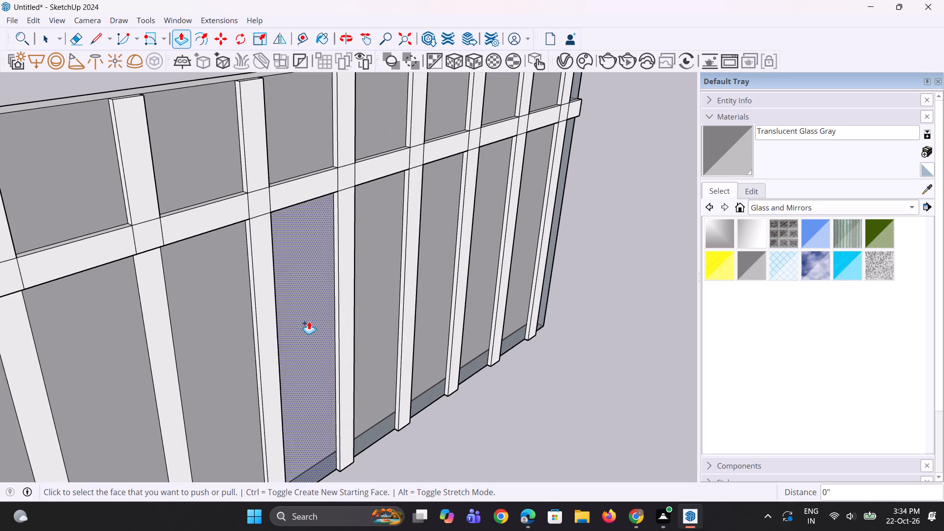
pyautogui.scroll(-11, 312, 315)
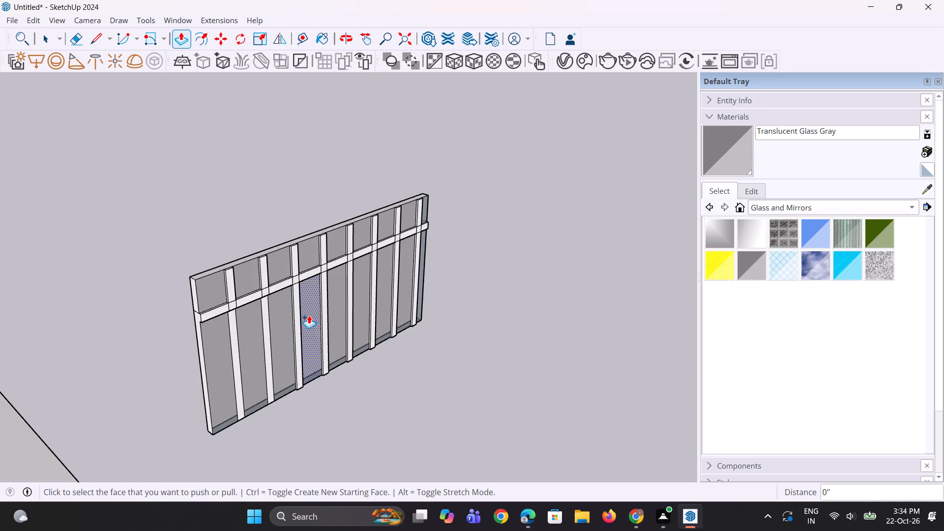
pyautogui.scroll(5, 280, 335)
pyautogui.doubleClick(263, 344)
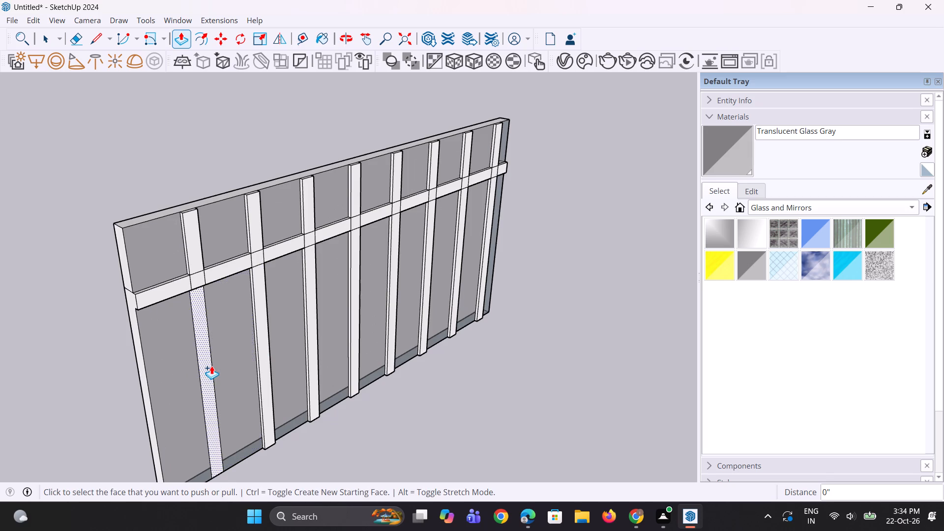
pyautogui.doubleClick(211, 366)
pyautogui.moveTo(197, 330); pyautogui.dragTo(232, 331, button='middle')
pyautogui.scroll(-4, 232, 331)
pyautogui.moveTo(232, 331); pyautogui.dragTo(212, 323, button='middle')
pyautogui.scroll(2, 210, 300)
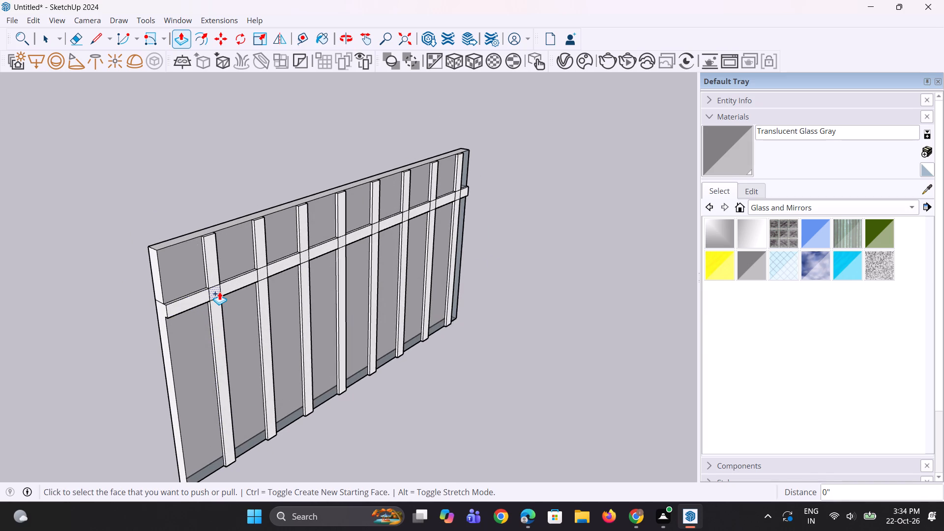
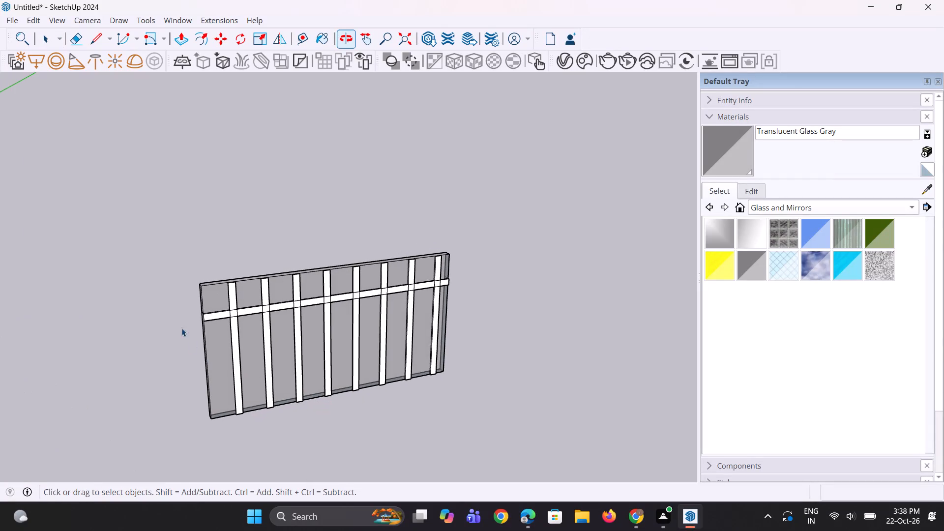
# Select the entire separate glass back-wall panelling, including its strips and band, and make it a group.
pyautogui.press('space')
pyautogui.moveTo(144, 195); pyautogui.dragTo(504, 452)
pyautogui.rightClick(504, 452)
pyautogui.moveTo(502, 433); pyautogui.dragTo(423, 383, button='middle')
pyautogui.press('space')
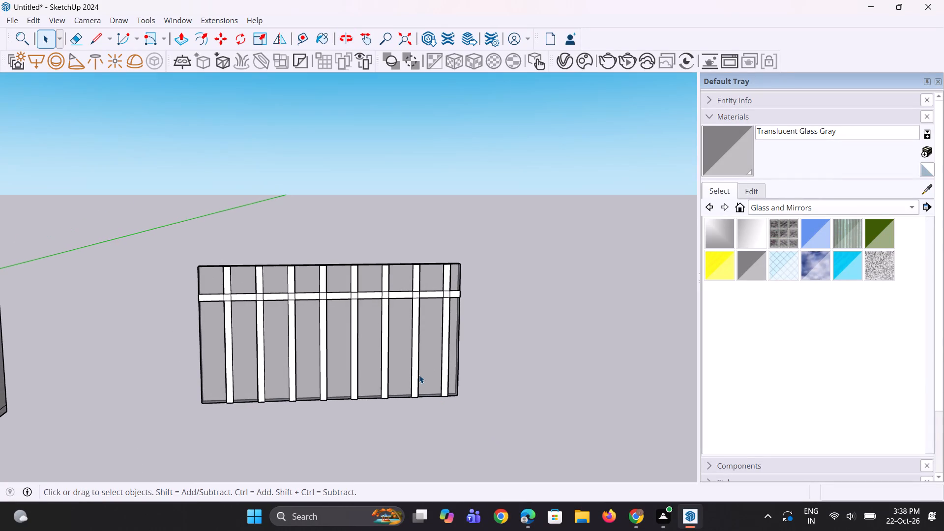
pyautogui.press('space')
pyautogui.moveTo(159, 223); pyautogui.dragTo(527, 454)
pyautogui.rightClick(414, 362)
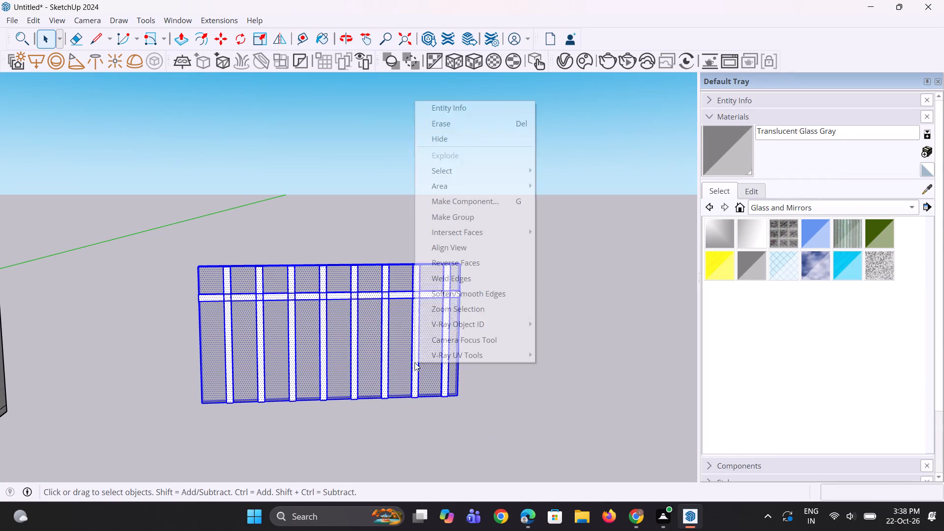
pyautogui.click(504, 220)
# Pull the floor slab's rear edge face outward, then extrude the hall's outer back-wall face by the same distance.
pyautogui.scroll(-8, 549, 349)
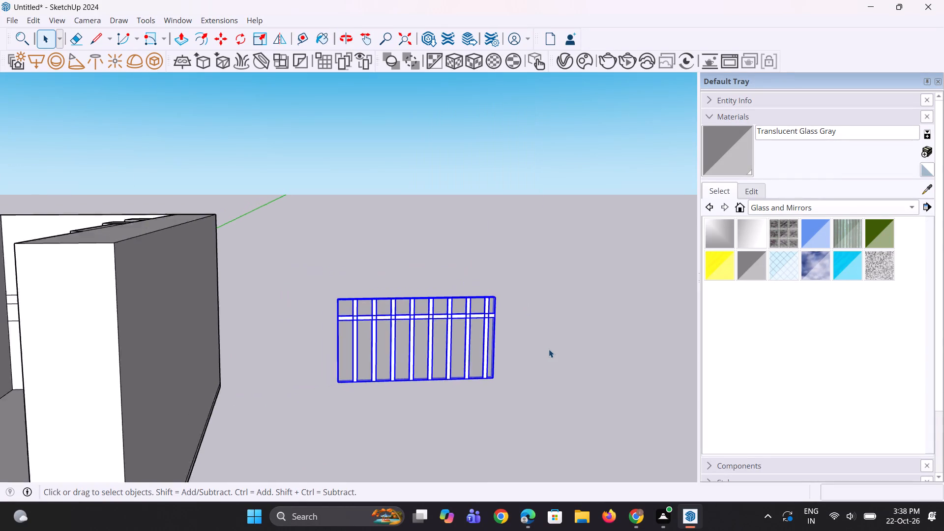
pyautogui.scroll(-7, 549, 349)
pyautogui.moveTo(303, 302); pyautogui.dragTo(292, 342, button='middle')
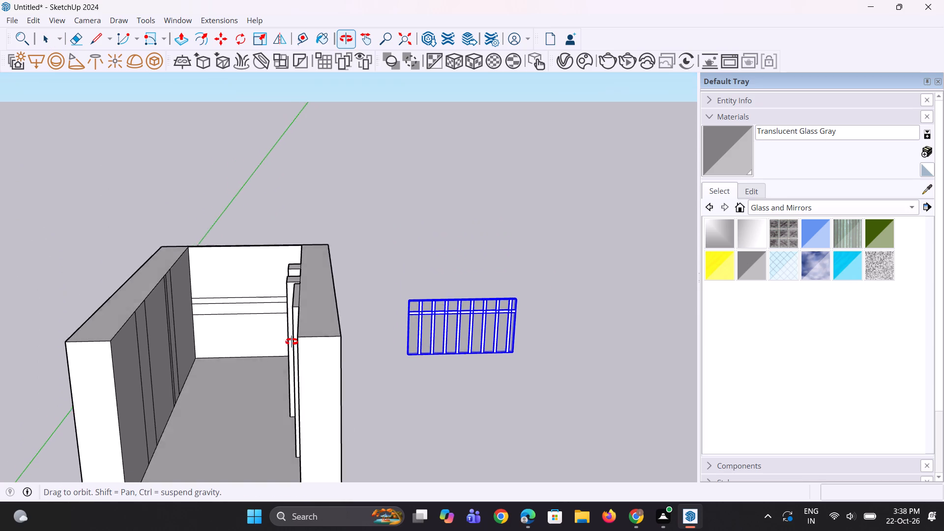
pyautogui.moveTo(292, 342); pyautogui.dragTo(148, 413, button='middle')
pyautogui.moveTo(358, 192); pyautogui.dragTo(200, 238, button='middle')
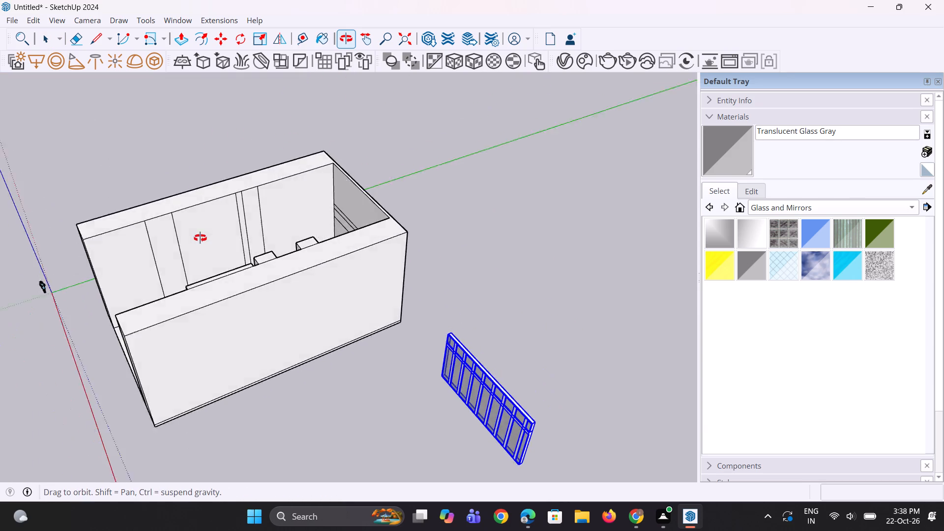
pyautogui.moveTo(200, 238); pyautogui.dragTo(9, 234, button='middle')
pyautogui.moveTo(39, 242); pyautogui.dragTo(0, 193, button='middle')
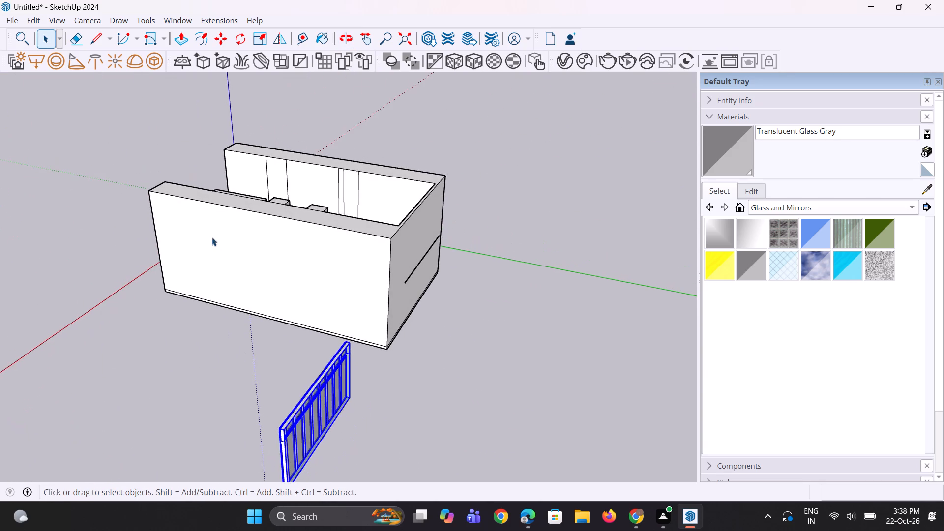
pyautogui.scroll(3, 212, 237)
pyautogui.scroll(3, 353, 294)
pyautogui.moveTo(454, 338); pyautogui.dragTo(291, 241, button='middle')
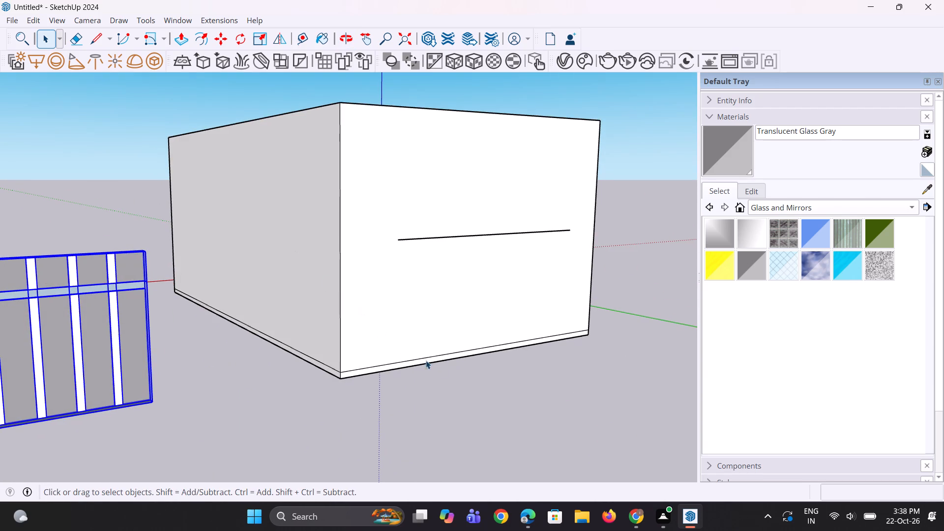
pyautogui.press('p')
pyautogui.click(429, 358)
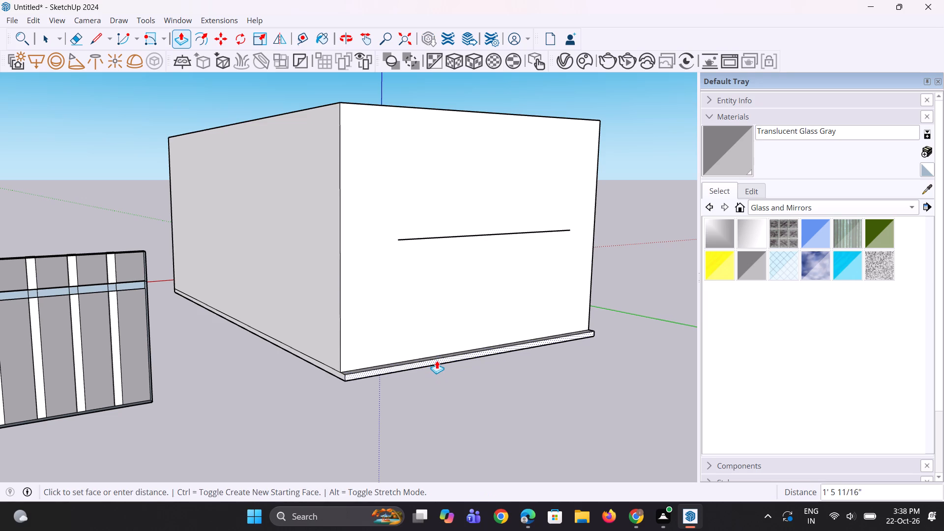
pyautogui.click(439, 361)
pyautogui.doubleClick(426, 317)
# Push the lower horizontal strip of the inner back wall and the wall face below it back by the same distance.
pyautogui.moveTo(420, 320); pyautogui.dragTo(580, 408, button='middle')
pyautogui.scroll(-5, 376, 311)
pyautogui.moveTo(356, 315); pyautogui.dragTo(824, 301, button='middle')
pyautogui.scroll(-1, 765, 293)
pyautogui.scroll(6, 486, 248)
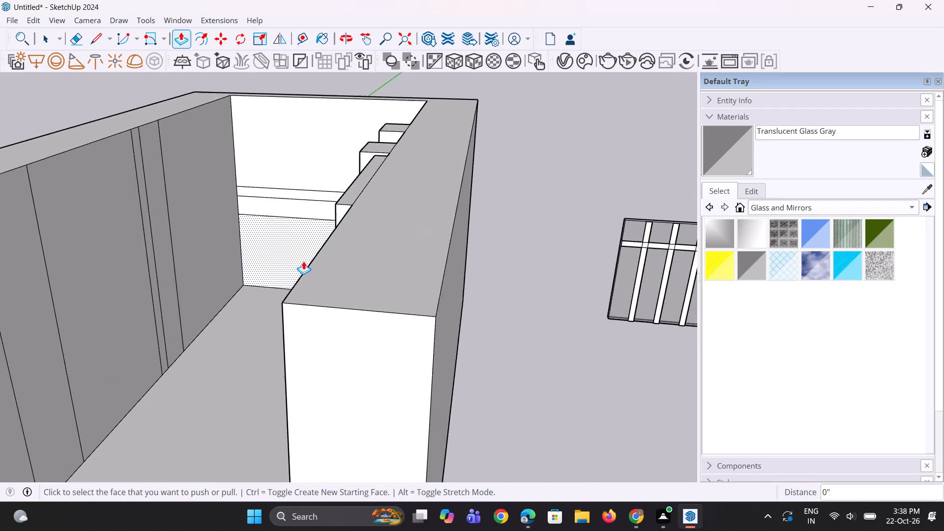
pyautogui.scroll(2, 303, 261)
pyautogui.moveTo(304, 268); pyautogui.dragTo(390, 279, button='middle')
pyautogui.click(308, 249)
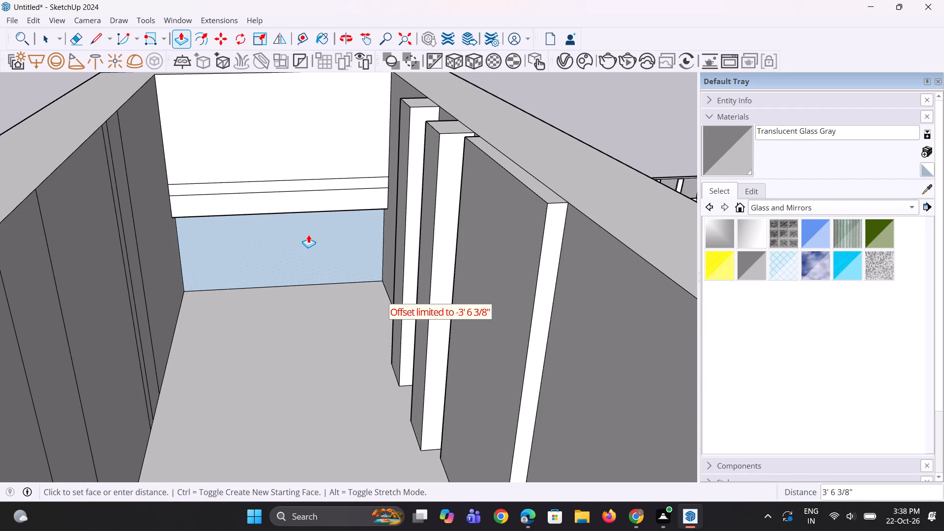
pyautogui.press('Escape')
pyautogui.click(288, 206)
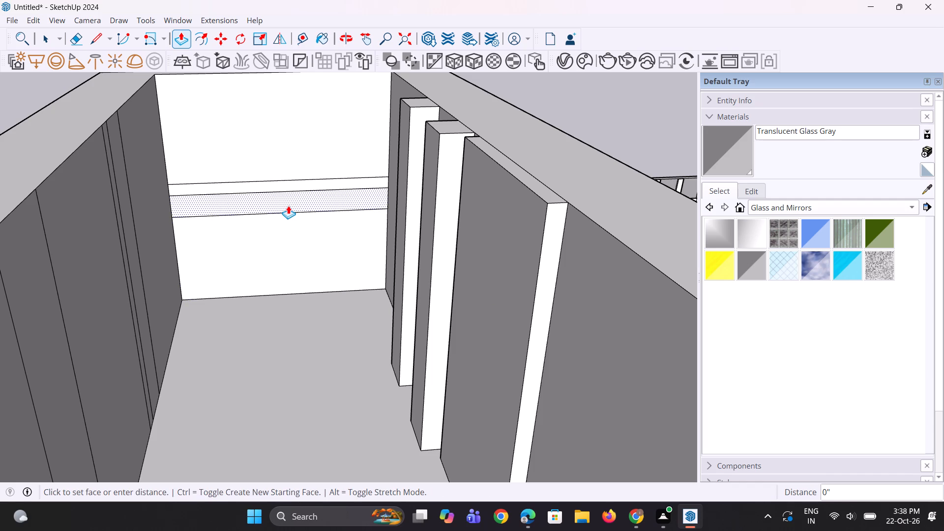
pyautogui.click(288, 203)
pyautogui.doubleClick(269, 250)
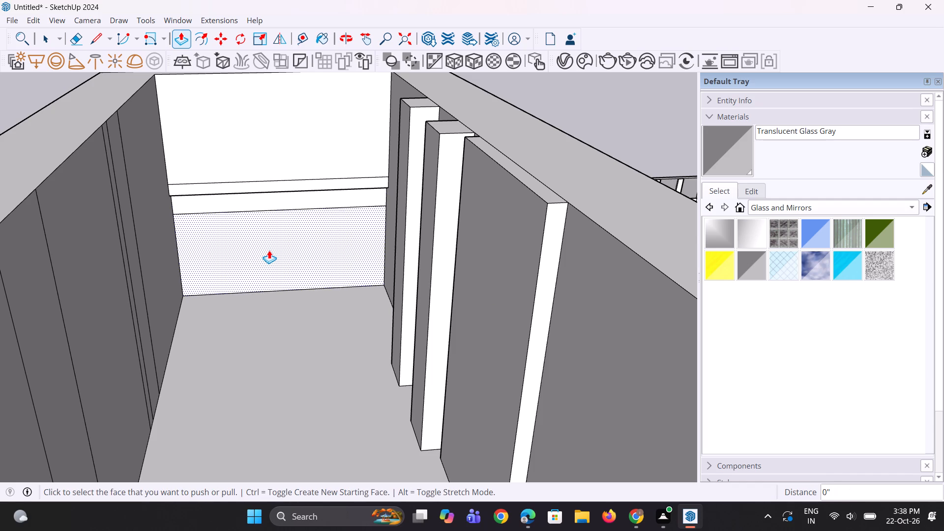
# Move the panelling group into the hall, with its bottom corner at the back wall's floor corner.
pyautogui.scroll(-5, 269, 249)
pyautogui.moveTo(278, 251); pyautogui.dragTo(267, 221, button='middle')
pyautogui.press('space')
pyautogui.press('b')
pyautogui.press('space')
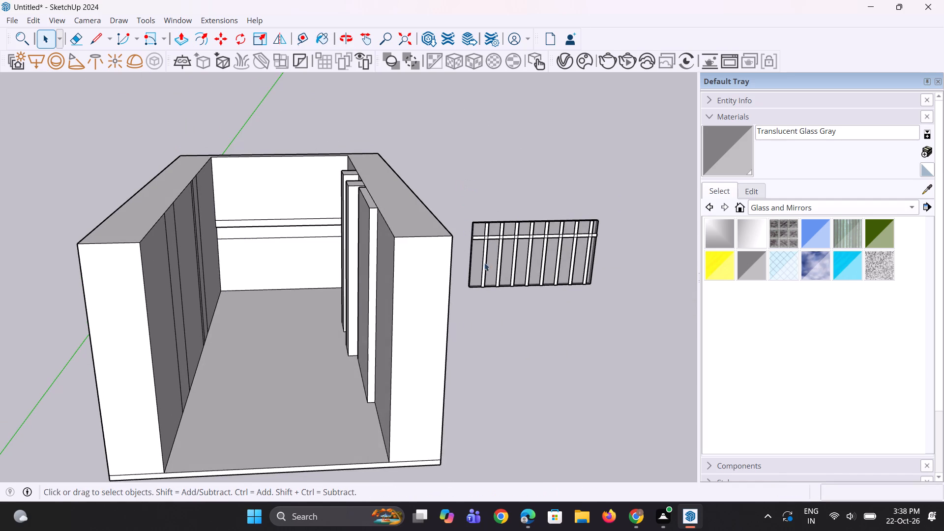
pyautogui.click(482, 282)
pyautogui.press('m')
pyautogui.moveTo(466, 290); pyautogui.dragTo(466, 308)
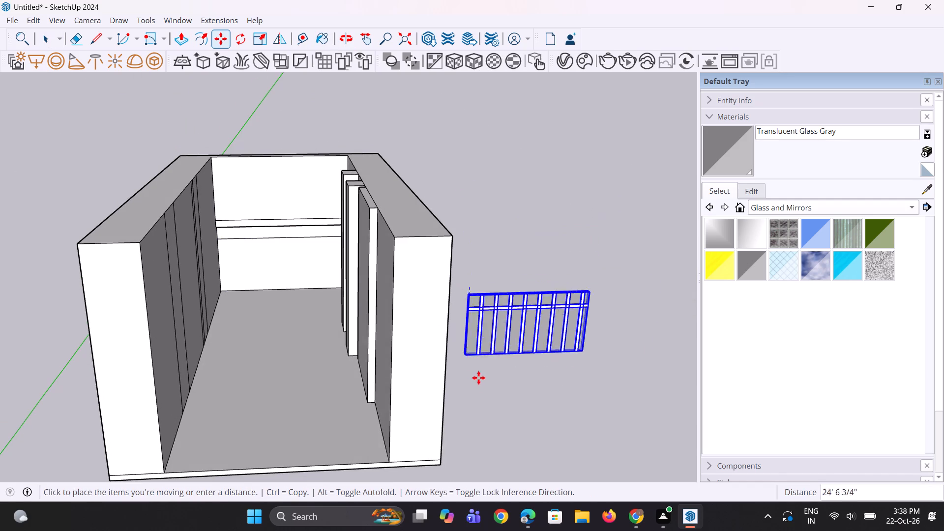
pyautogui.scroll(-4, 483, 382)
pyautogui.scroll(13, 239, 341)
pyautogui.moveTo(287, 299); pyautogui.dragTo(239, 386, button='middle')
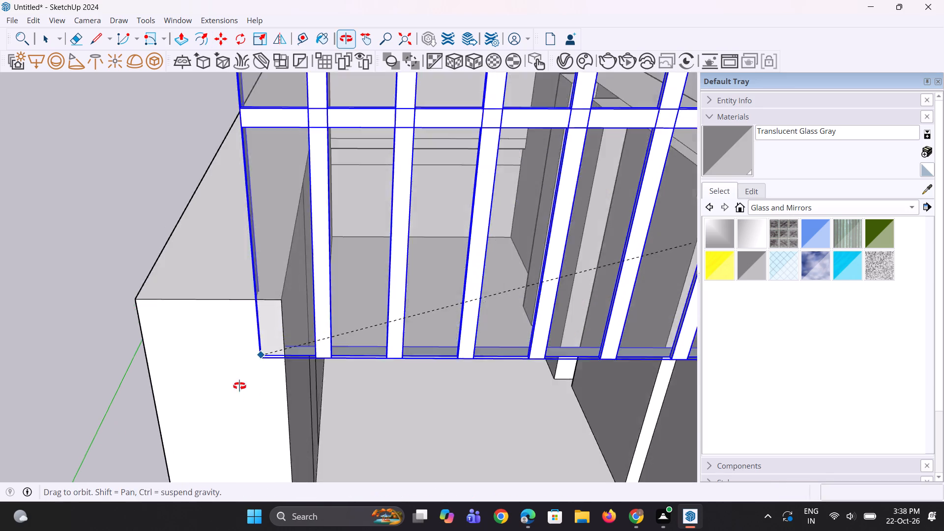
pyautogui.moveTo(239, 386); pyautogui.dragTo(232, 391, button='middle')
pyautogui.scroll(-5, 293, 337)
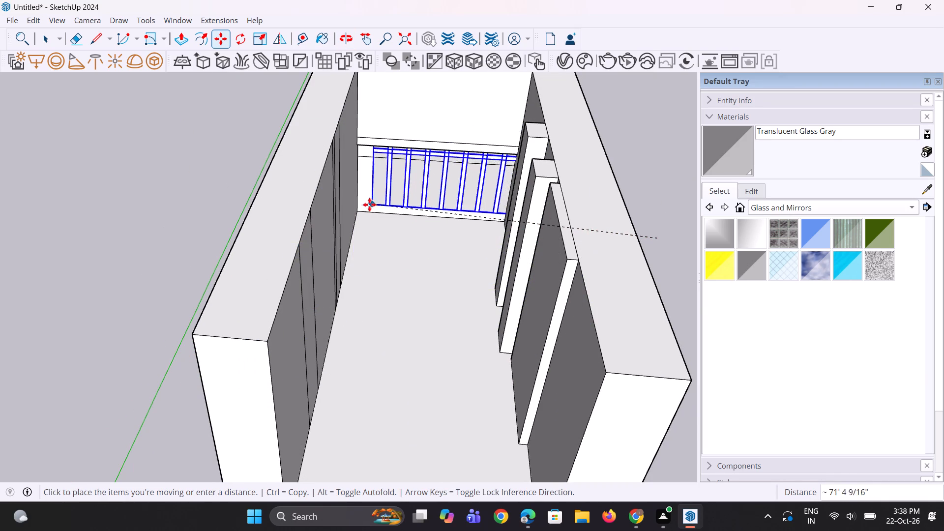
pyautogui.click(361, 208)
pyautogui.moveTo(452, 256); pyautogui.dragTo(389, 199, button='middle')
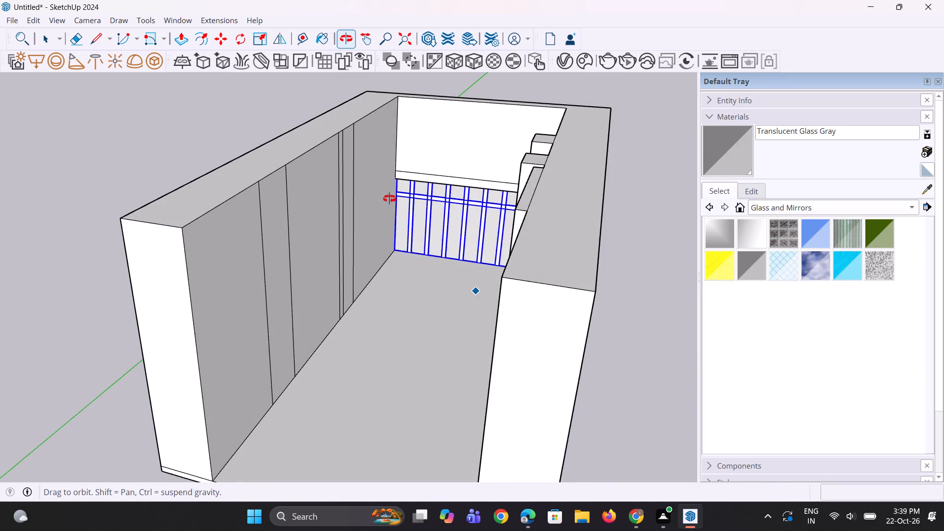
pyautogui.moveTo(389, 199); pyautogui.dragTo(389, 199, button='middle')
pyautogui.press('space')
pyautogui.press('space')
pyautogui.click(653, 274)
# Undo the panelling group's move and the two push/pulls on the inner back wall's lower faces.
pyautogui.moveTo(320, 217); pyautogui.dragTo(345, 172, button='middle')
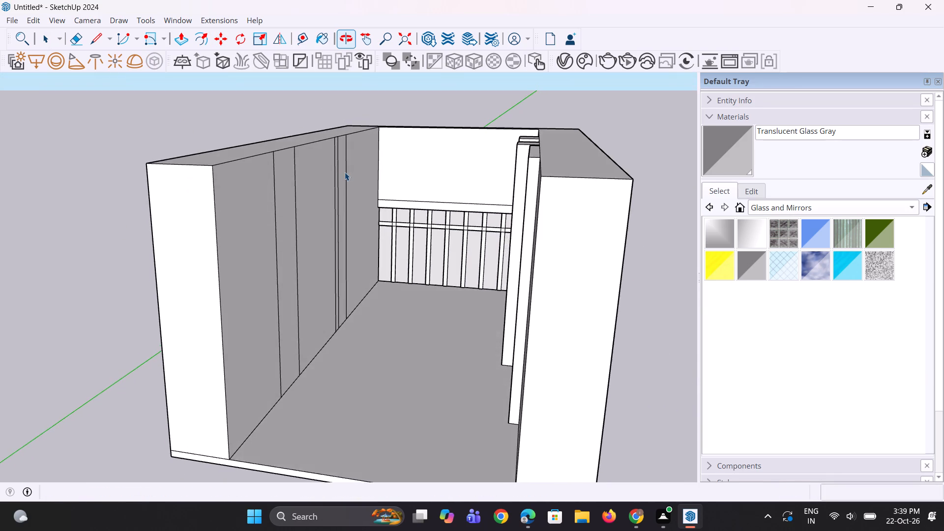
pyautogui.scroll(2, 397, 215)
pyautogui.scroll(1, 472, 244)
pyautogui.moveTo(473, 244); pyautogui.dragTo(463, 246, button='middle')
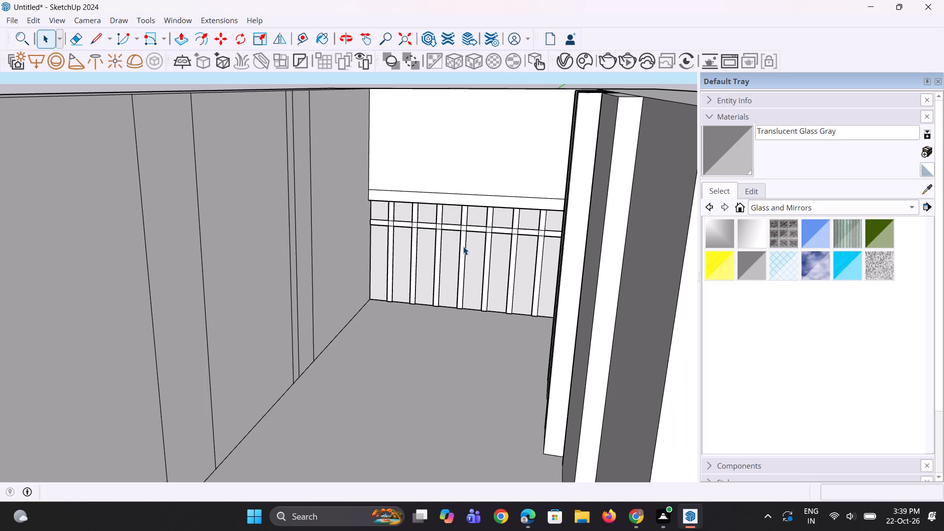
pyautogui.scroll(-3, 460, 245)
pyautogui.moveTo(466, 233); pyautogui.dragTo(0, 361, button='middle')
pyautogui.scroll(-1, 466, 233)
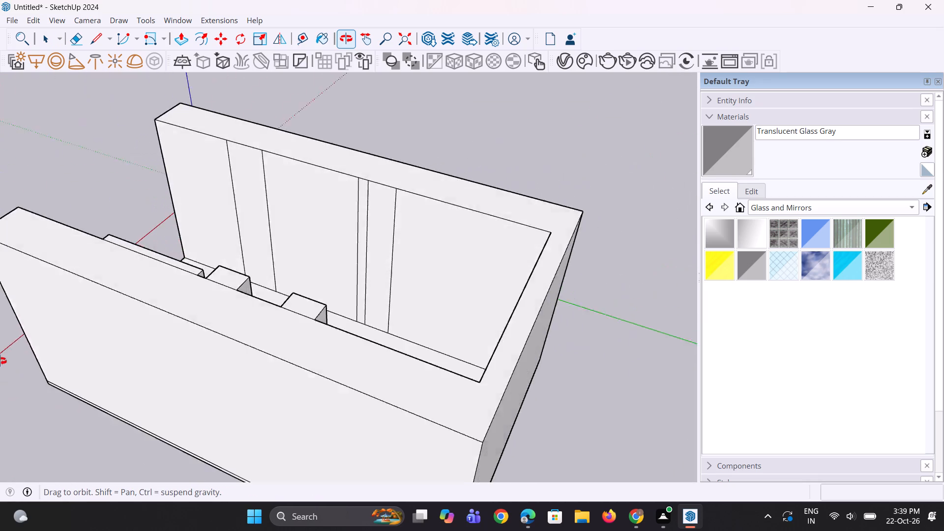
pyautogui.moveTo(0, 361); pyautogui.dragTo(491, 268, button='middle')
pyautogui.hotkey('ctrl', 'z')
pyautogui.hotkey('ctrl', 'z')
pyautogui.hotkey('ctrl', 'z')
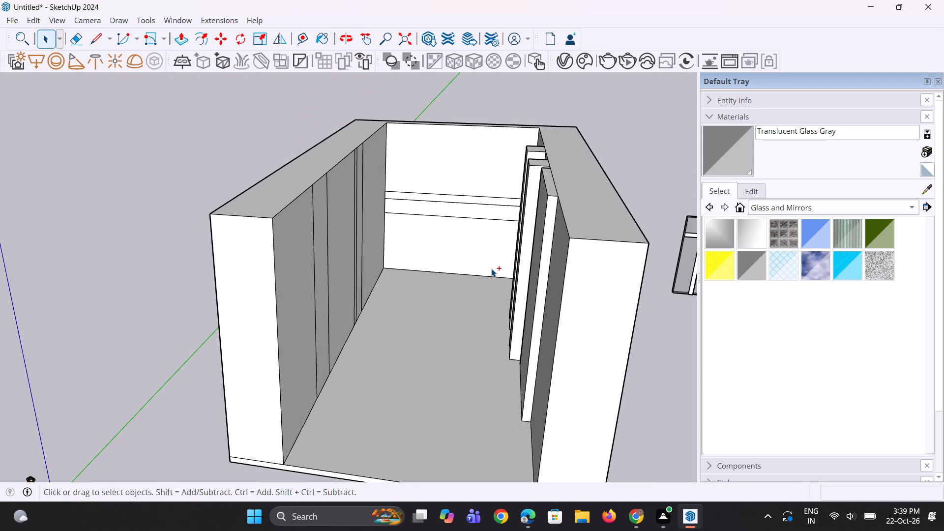
# Open up the lower back wall by deleting its inner face, the strip above it, their dividing edge and the outer face behind.
pyautogui.press('space')
pyautogui.click(469, 253)
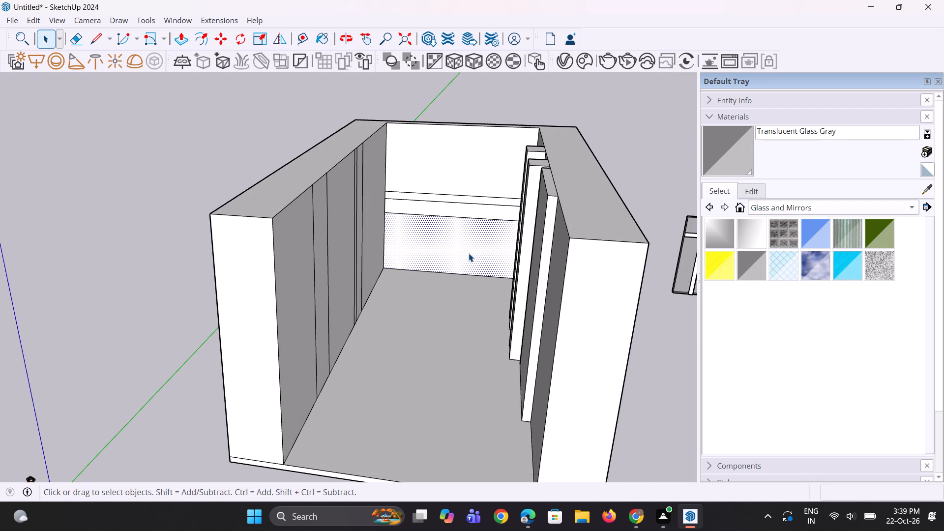
pyautogui.press('Delete')
pyautogui.click(470, 209)
pyautogui.press('Delete')
pyautogui.click(463, 217)
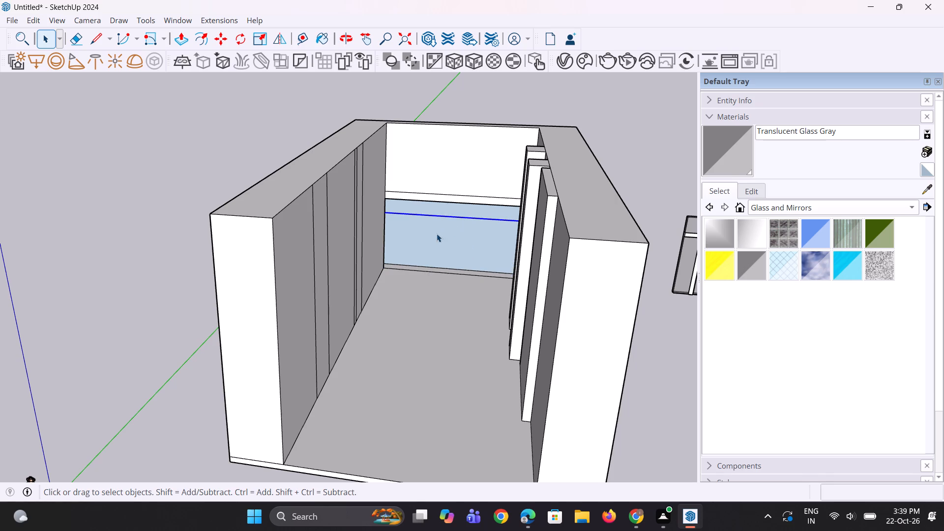
pyautogui.click(442, 215)
pyautogui.press('Delete')
pyautogui.moveTo(423, 222); pyautogui.dragTo(413, 225, button='middle')
pyautogui.scroll(-1, 426, 147)
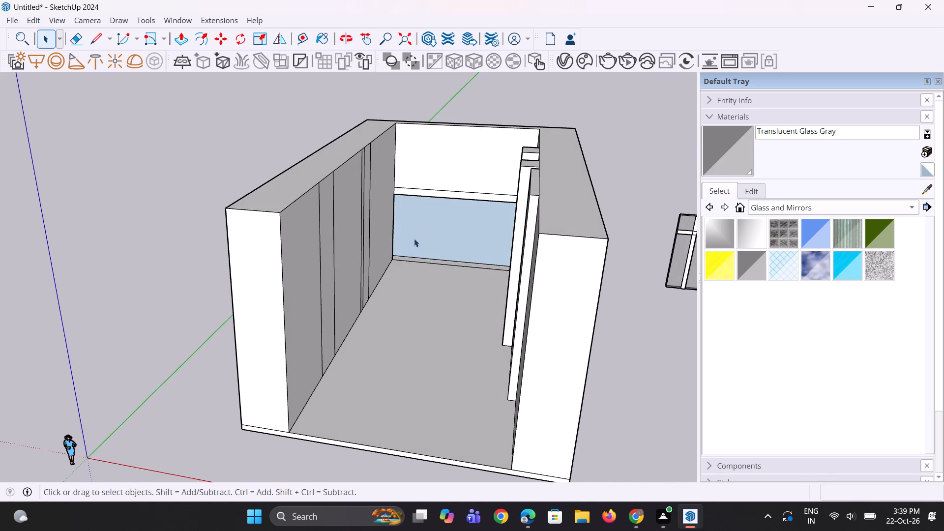
pyautogui.click(415, 238)
pyautogui.press('Delete')
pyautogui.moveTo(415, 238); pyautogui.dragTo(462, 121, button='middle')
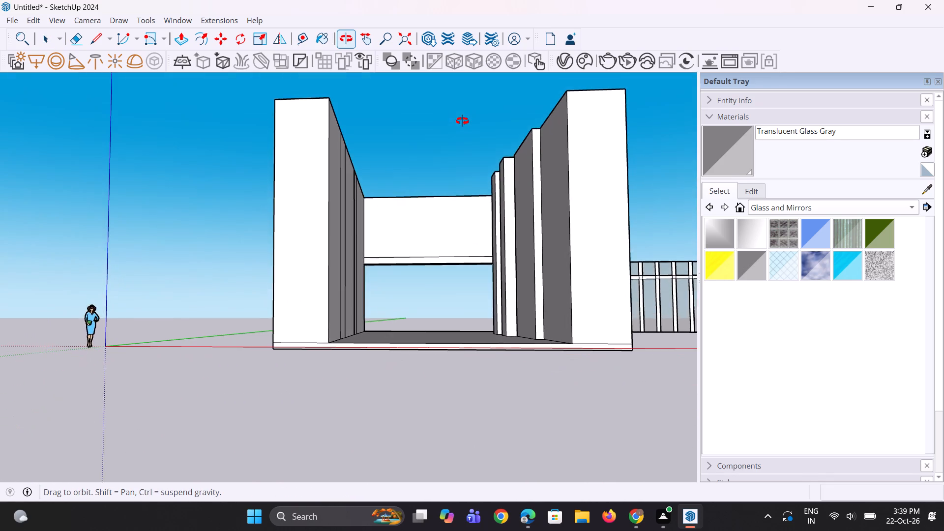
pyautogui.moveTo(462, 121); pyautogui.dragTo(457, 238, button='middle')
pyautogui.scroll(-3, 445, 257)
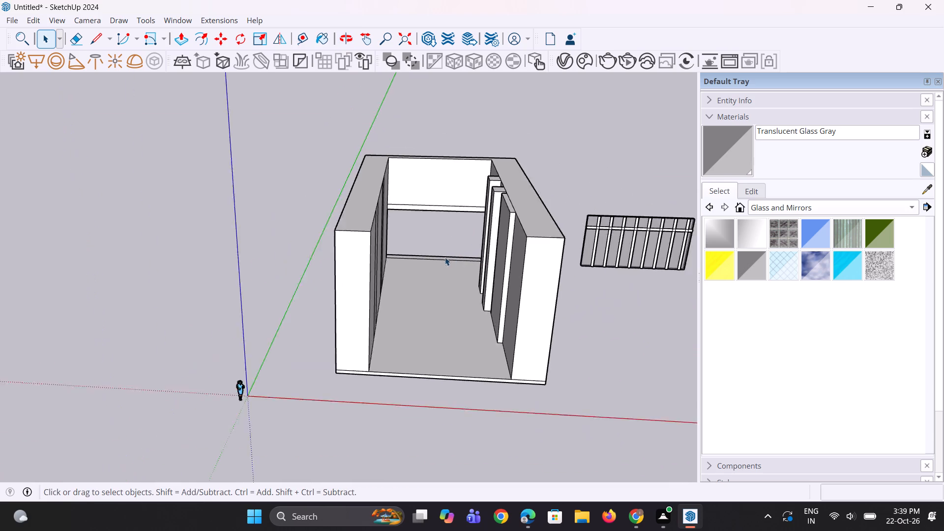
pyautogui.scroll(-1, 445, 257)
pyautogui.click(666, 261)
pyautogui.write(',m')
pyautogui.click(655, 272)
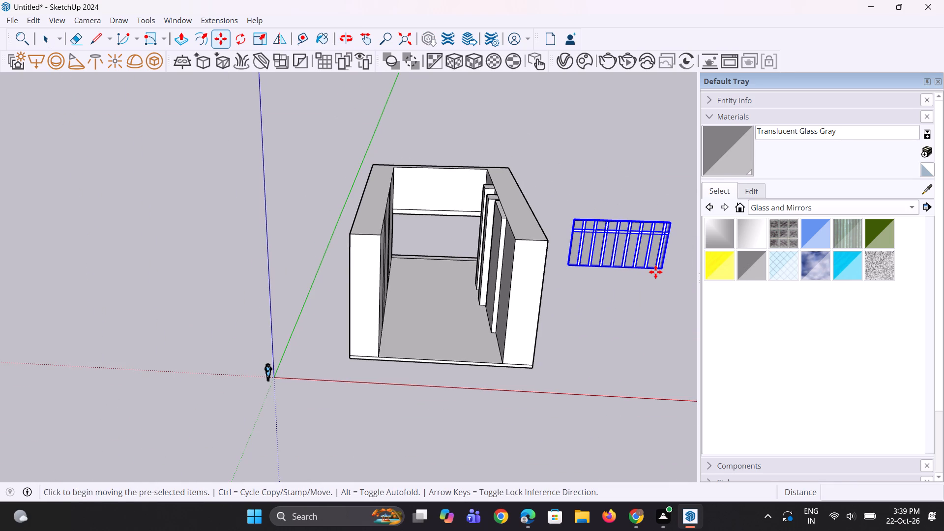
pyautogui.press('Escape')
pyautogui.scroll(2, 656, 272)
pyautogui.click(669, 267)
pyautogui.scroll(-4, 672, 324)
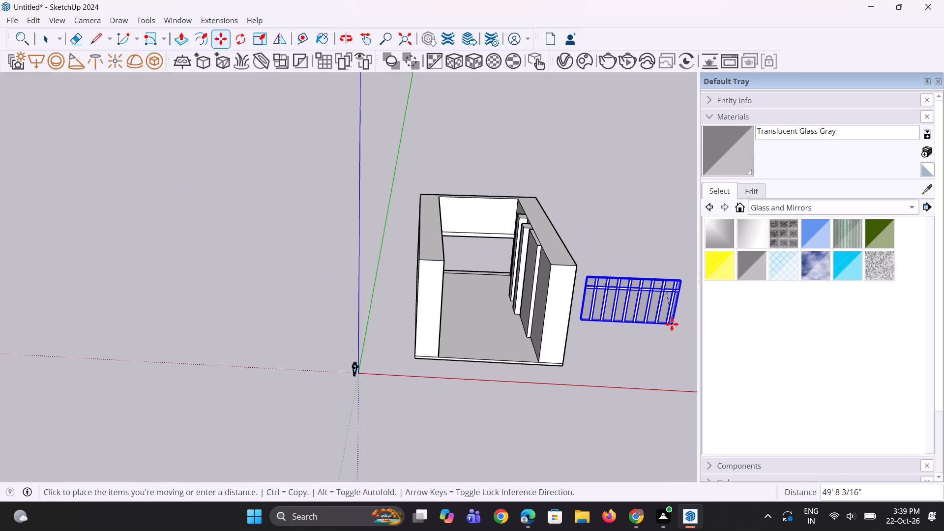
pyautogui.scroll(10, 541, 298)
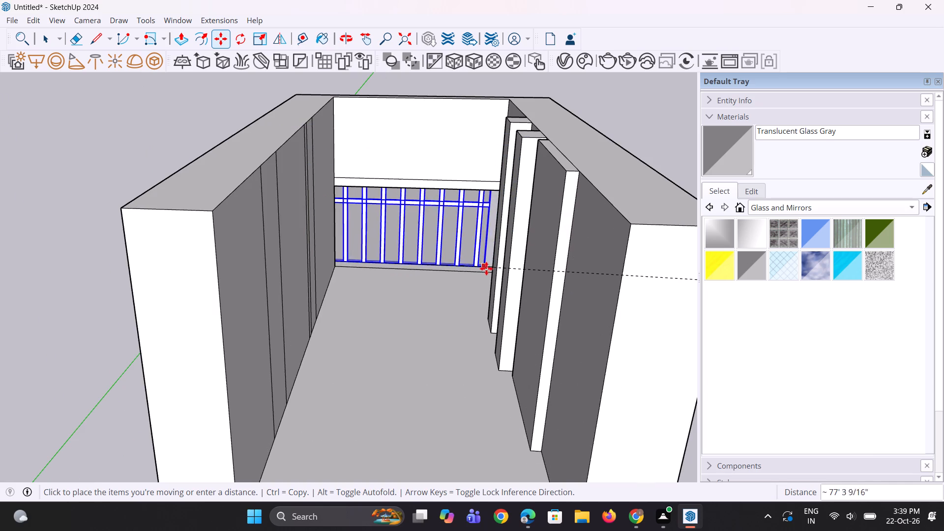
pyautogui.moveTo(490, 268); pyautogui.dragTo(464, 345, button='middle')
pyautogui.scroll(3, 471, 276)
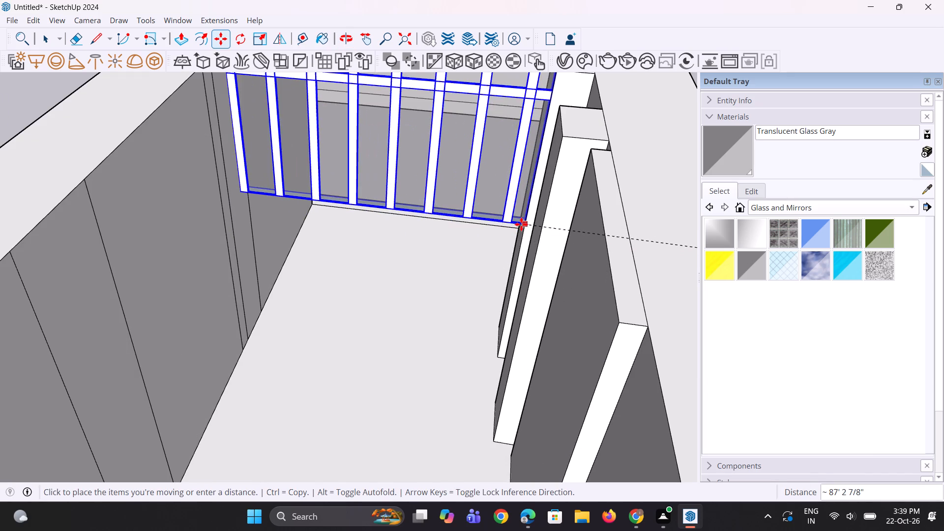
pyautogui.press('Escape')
# Move the panelling group by its bottom corner about 97' into the hall, placing it at the back-wall opening's lower corner.
pyautogui.scroll(-3, 521, 220)
pyautogui.scroll(-10, 468, 276)
pyautogui.moveTo(470, 280); pyautogui.dragTo(513, 185, button='middle')
pyautogui.scroll(3, 617, 323)
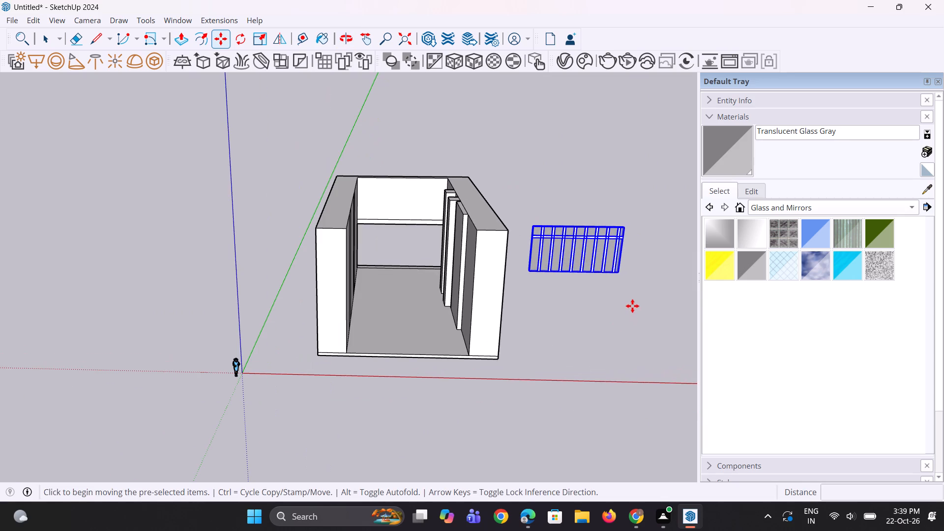
pyautogui.click(625, 278)
pyautogui.scroll(5, 472, 297)
pyautogui.moveTo(467, 274); pyautogui.dragTo(451, 315, button='middle')
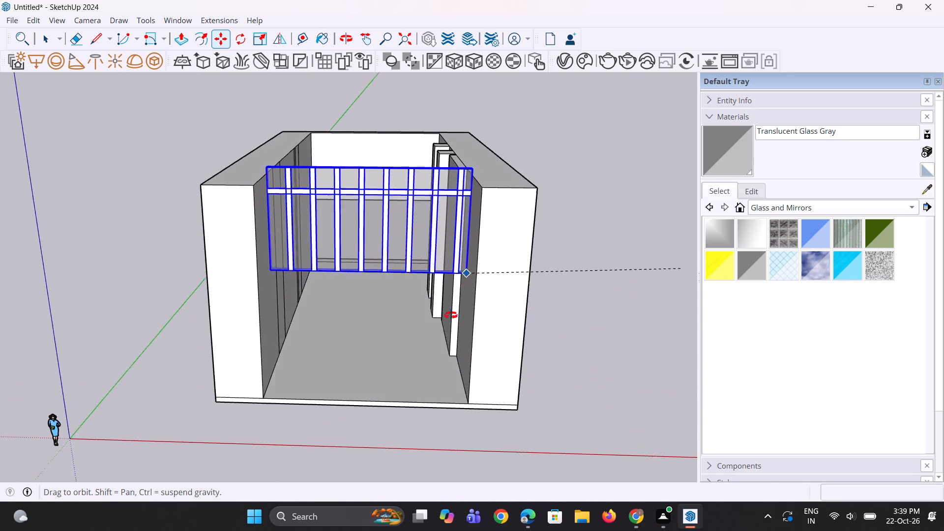
pyautogui.moveTo(451, 315); pyautogui.dragTo(433, 382, button='middle')
pyautogui.scroll(-8, 435, 366)
pyautogui.scroll(1, 445, 294)
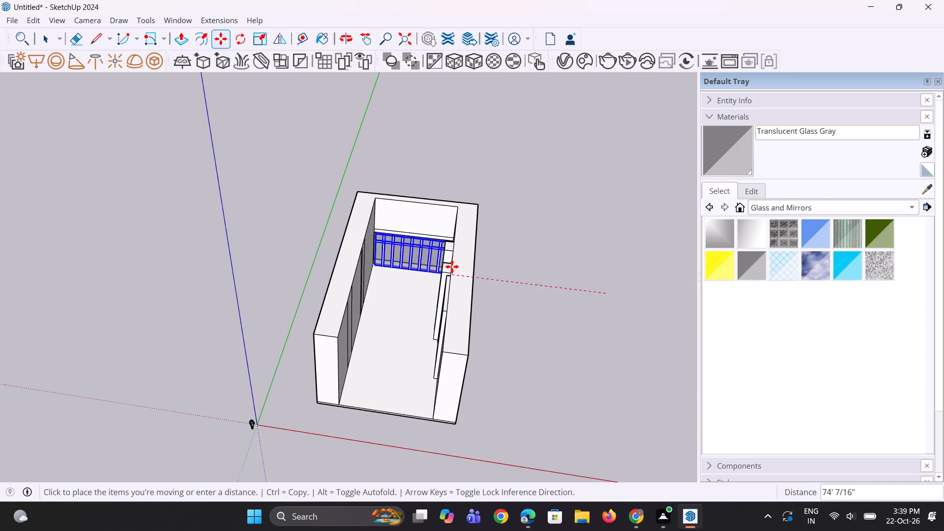
pyautogui.moveTo(554, 247); pyautogui.dragTo(354, 283, button='middle')
pyautogui.scroll(3, 366, 282)
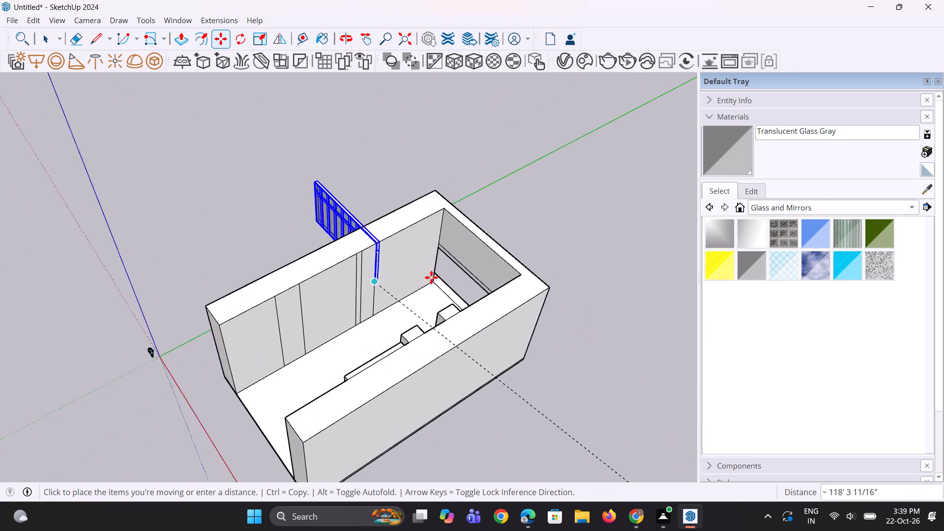
pyautogui.click(470, 307)
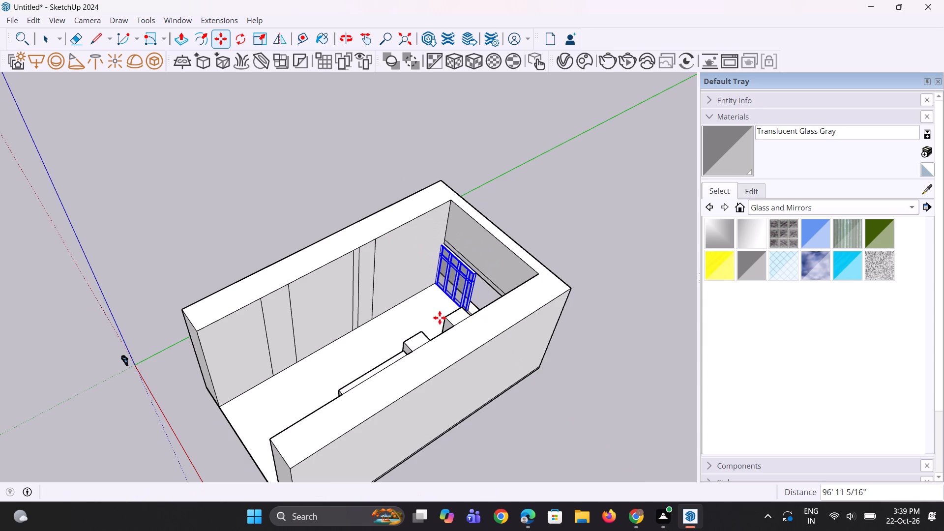
# Move the panelling group by its bottom corner across the back-wall opening to the opposite floor corner, the last shift about 3' 10".
pyautogui.moveTo(238, 341); pyautogui.dragTo(366, 370, button='middle')
pyautogui.scroll(8, 400, 298)
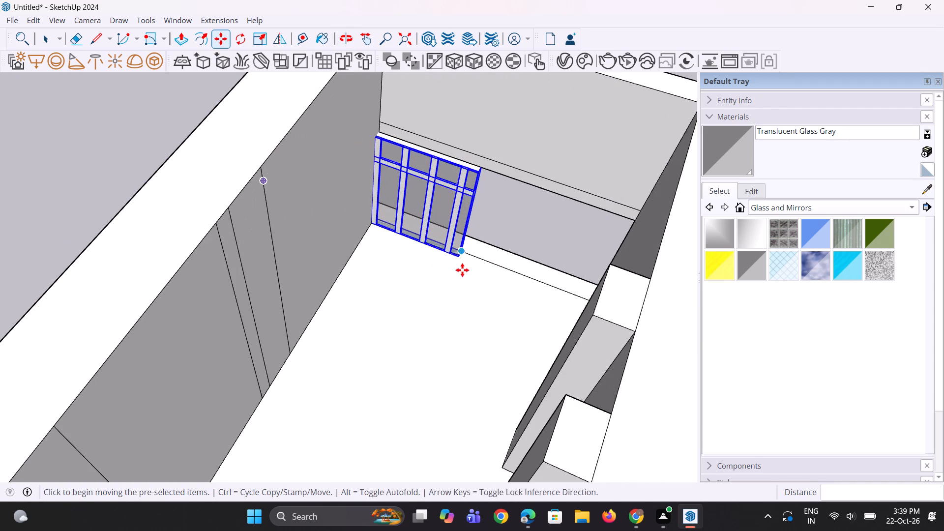
pyautogui.click(462, 260)
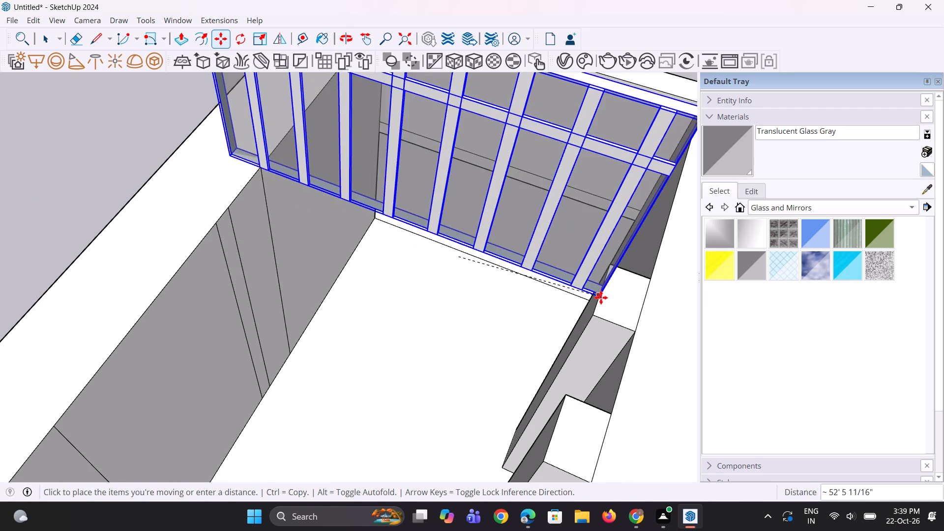
pyautogui.click(568, 288)
pyautogui.moveTo(531, 305); pyautogui.dragTo(697, 328, button='middle')
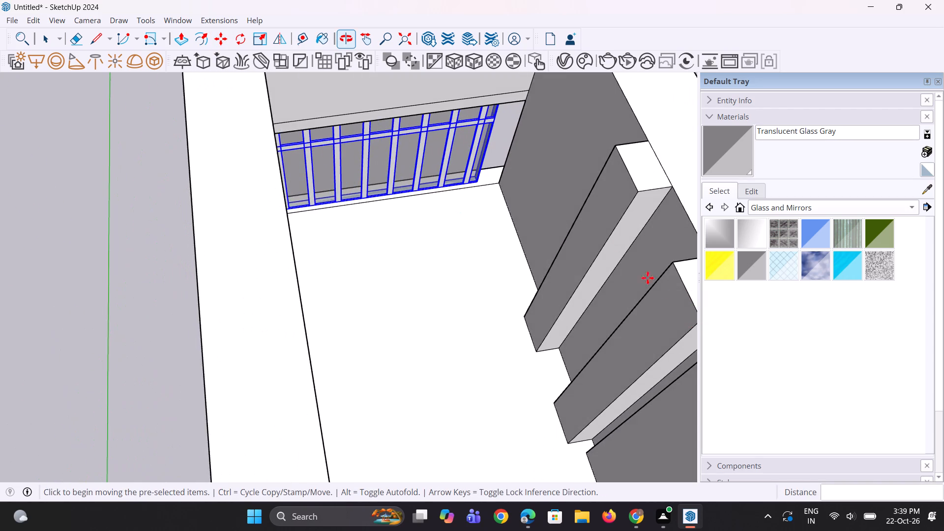
pyautogui.scroll(3, 541, 183)
pyautogui.click(466, 181)
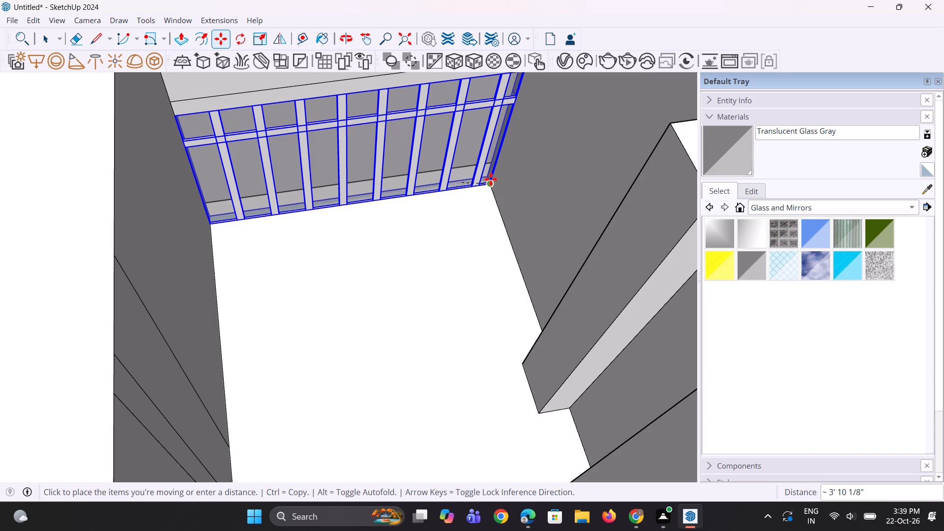
pyautogui.click(491, 179)
pyautogui.scroll(-4, 447, 252)
pyautogui.moveTo(445, 253); pyautogui.dragTo(383, 179, button='middle')
pyautogui.press('space')
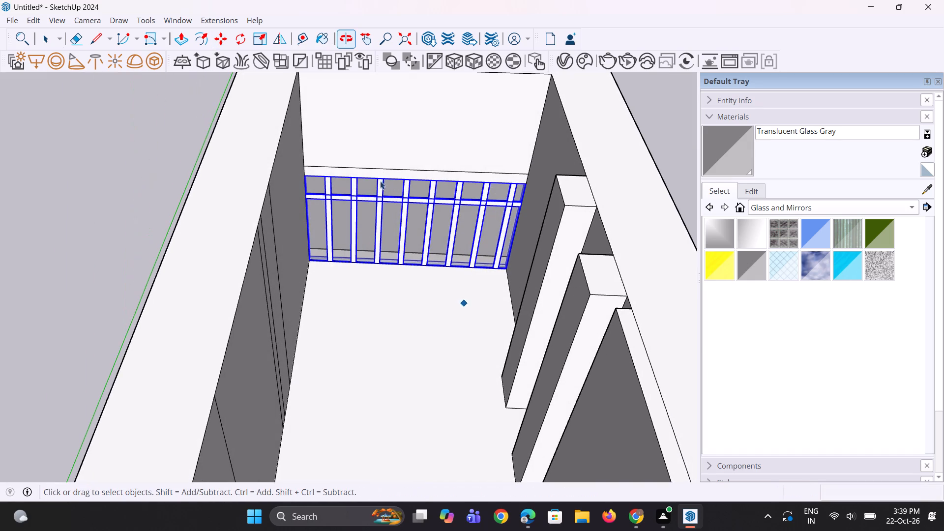
pyautogui.press('space')
pyautogui.press('space')
pyautogui.click(88, 160)
# Copy the upper back-wall face about 64' sideways, placing the copy outside the hall.
pyautogui.scroll(-5, 186, 195)
pyautogui.moveTo(259, 251); pyautogui.dragTo(263, 152, button='middle')
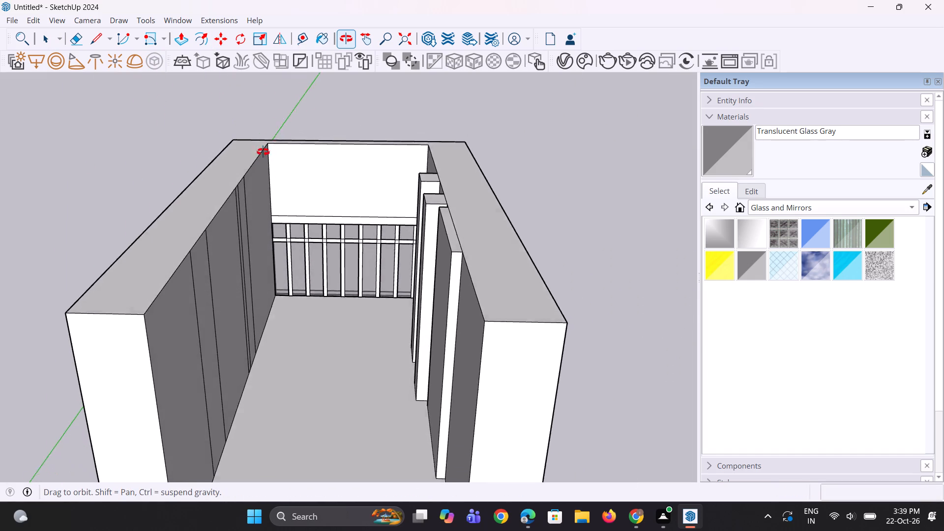
pyautogui.moveTo(263, 152); pyautogui.dragTo(259, 139, button='middle')
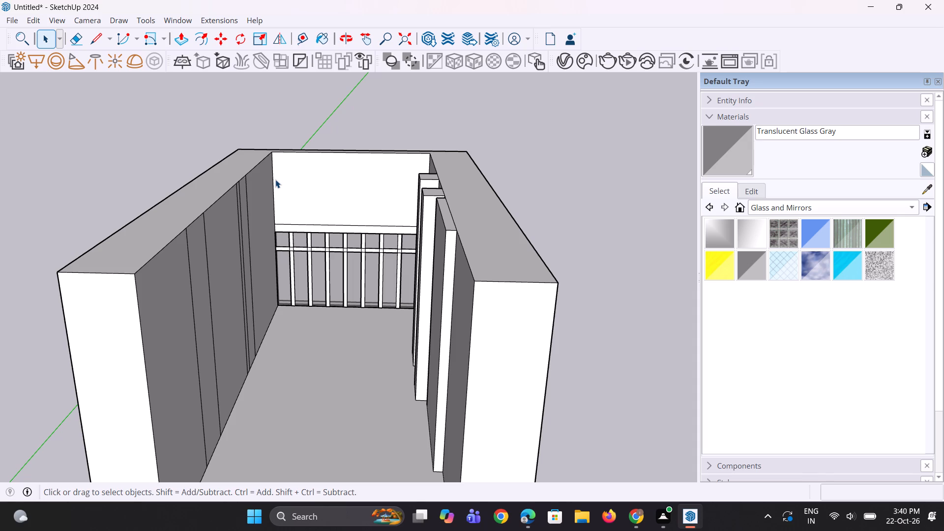
pyautogui.click(300, 199)
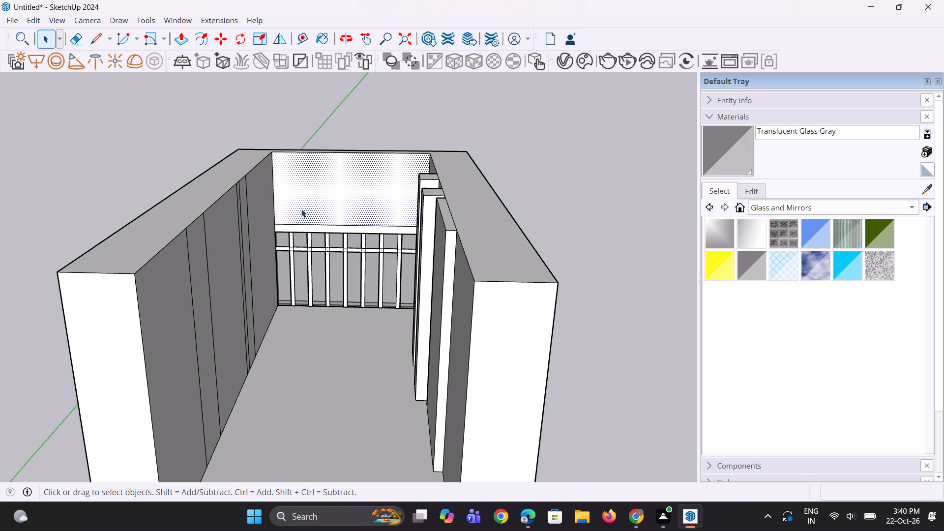
pyautogui.scroll(1, 305, 217)
pyautogui.press('m')
pyautogui.click(305, 217)
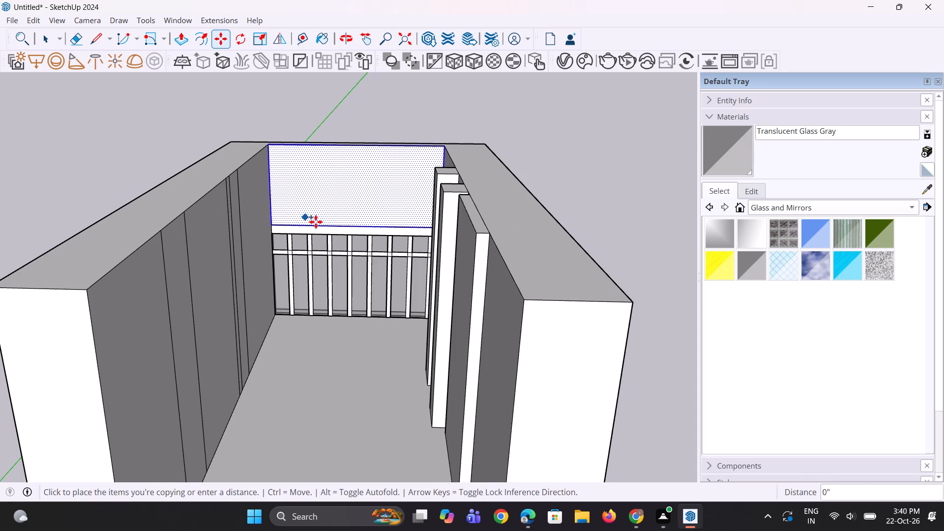
pyautogui.scroll(-4, 372, 229)
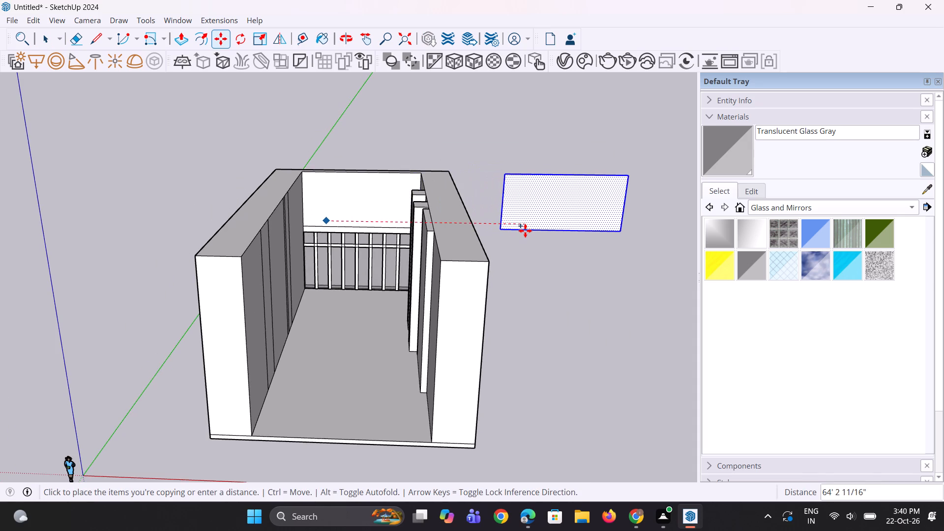
pyautogui.click(525, 231)
pyautogui.press('space')
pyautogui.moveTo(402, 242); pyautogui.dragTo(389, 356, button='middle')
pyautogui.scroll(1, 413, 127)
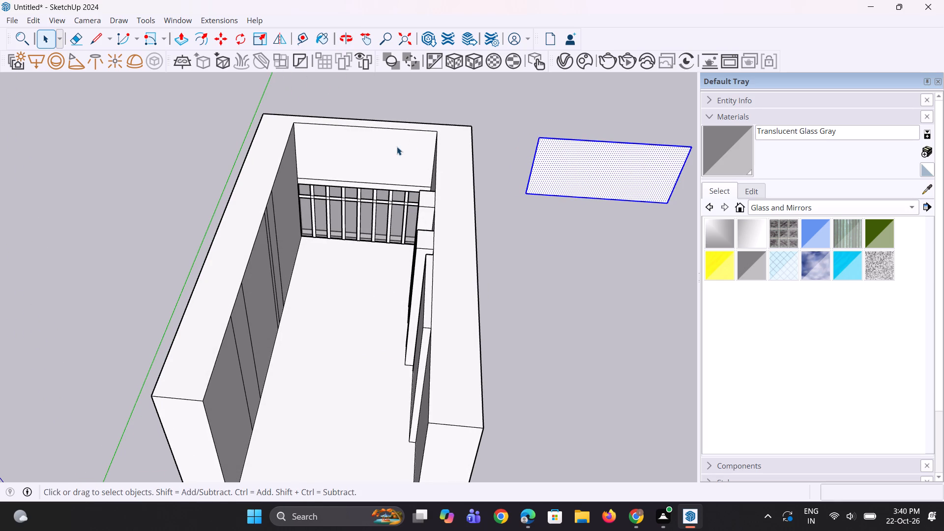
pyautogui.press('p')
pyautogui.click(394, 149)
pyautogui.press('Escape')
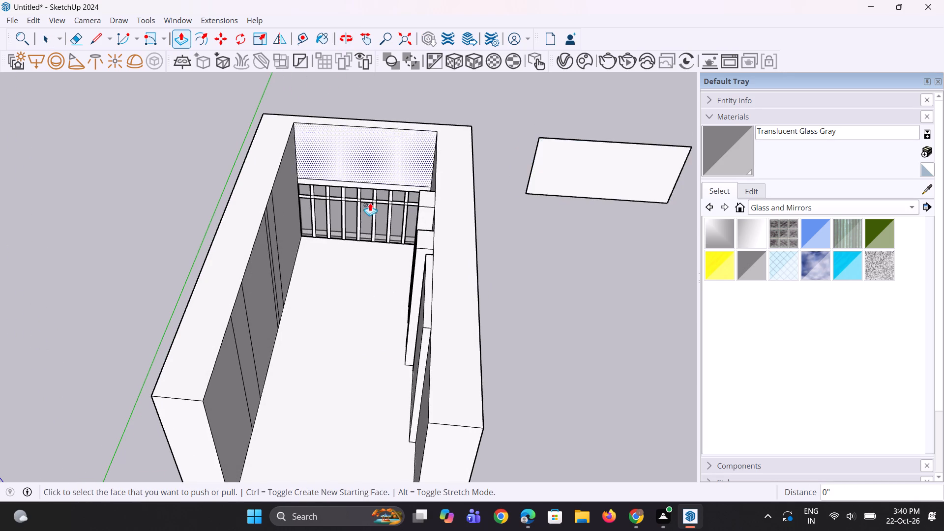
# Push/pull the copied wall face outside the hall to a thickness of 1'.
pyautogui.scroll(-4, 367, 230)
pyautogui.scroll(1, 521, 146)
pyautogui.press('p')
pyautogui.click(493, 194)
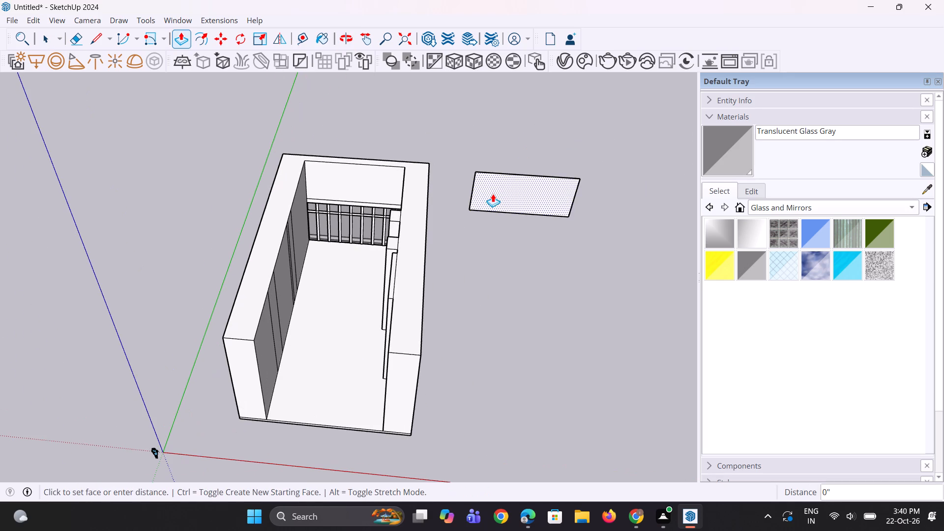
pyautogui.write("1'")
pyautogui.press('Return')
pyautogui.moveTo(492, 198); pyautogui.dragTo(524, 170, button='middle')
pyautogui.press('space')
pyautogui.press('space')
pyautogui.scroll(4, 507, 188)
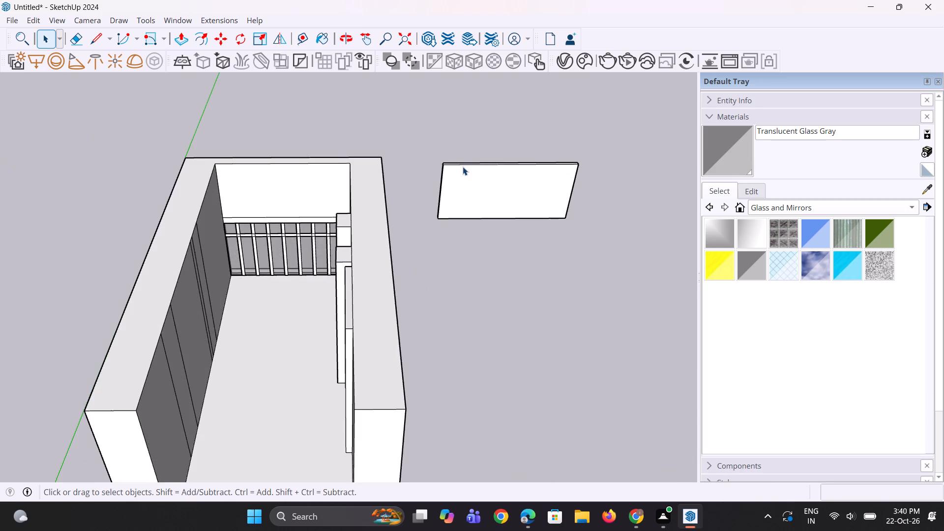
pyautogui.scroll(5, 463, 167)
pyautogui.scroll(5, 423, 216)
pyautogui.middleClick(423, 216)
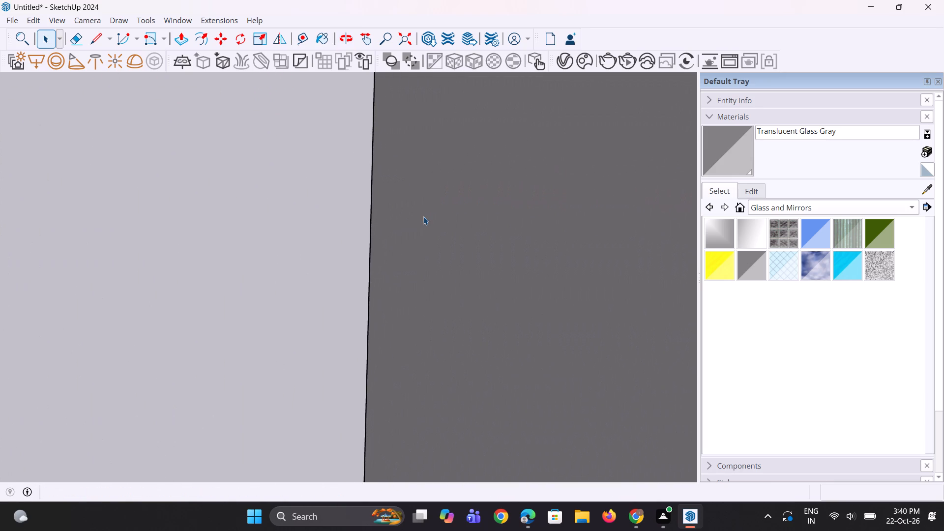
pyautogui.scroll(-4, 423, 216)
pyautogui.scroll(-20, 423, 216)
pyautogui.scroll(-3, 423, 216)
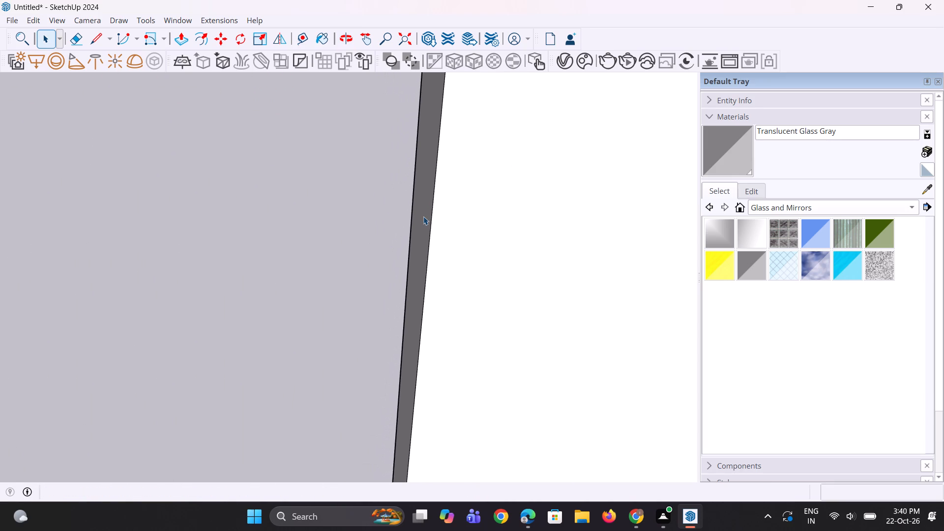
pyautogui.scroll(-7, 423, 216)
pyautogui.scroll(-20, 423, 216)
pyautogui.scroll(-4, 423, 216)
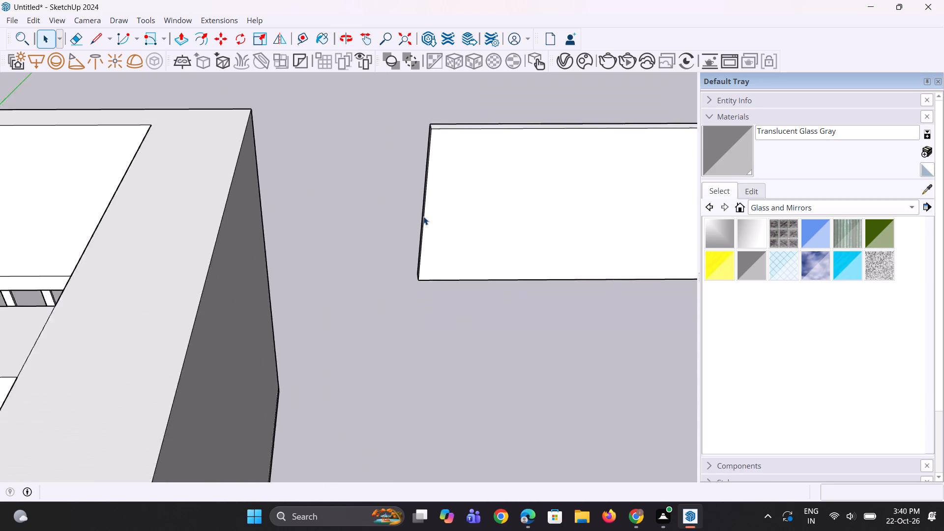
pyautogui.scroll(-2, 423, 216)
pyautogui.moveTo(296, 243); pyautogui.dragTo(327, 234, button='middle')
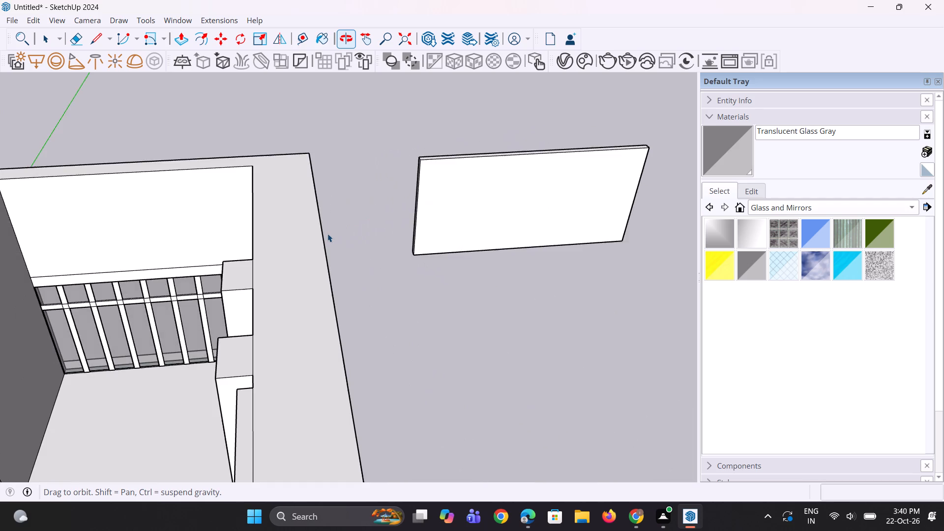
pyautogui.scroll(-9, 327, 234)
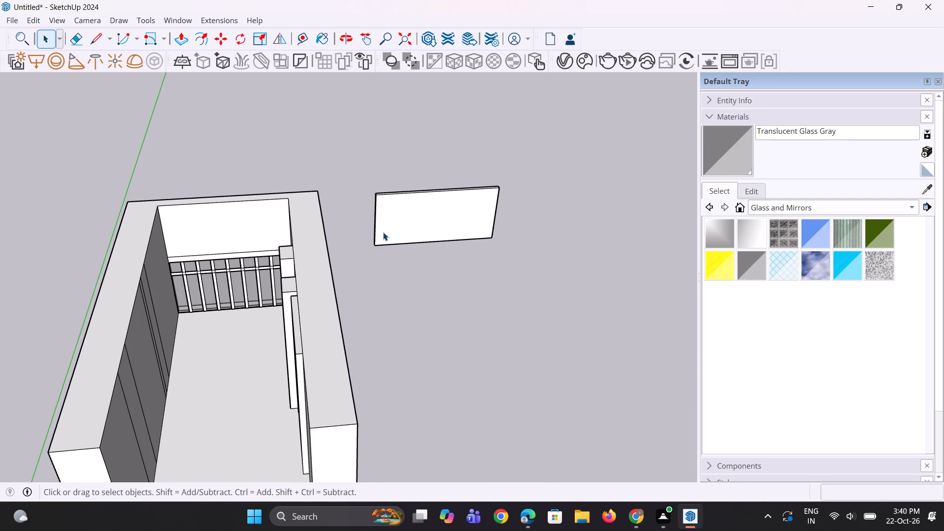
# Copy the slab's vertical edge nearest the hall about 4' 9" along its bottom edge to mark off a panel.
pyautogui.moveTo(378, 243); pyautogui.dragTo(378, 213, button='middle')
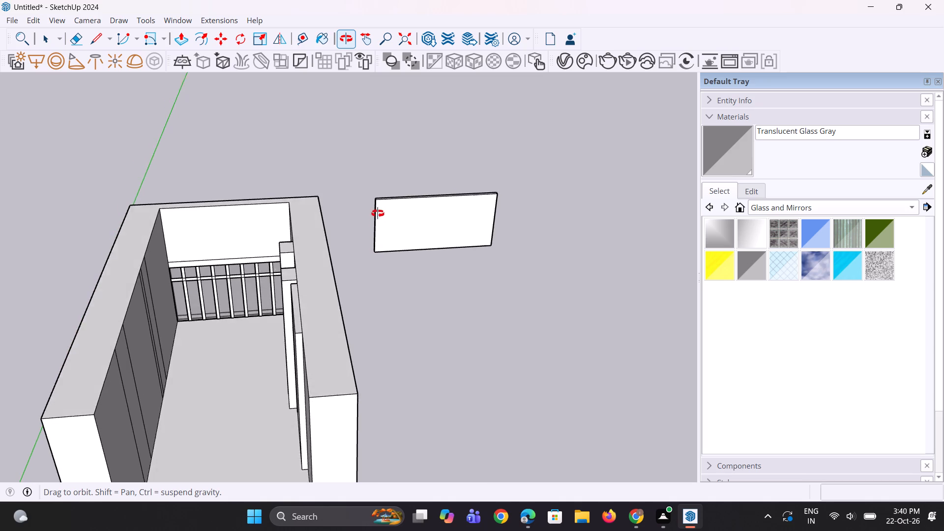
pyautogui.moveTo(378, 213); pyautogui.dragTo(380, 202, button='middle')
pyautogui.scroll(2, 380, 202)
pyautogui.click(373, 223)
pyautogui.scroll(6, 369, 292)
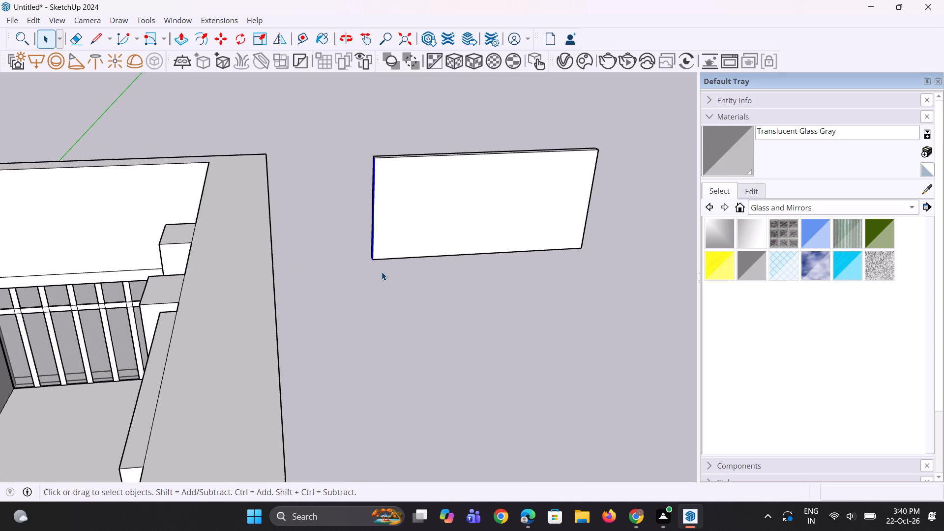
pyautogui.press('m')
pyautogui.scroll(5, 382, 272)
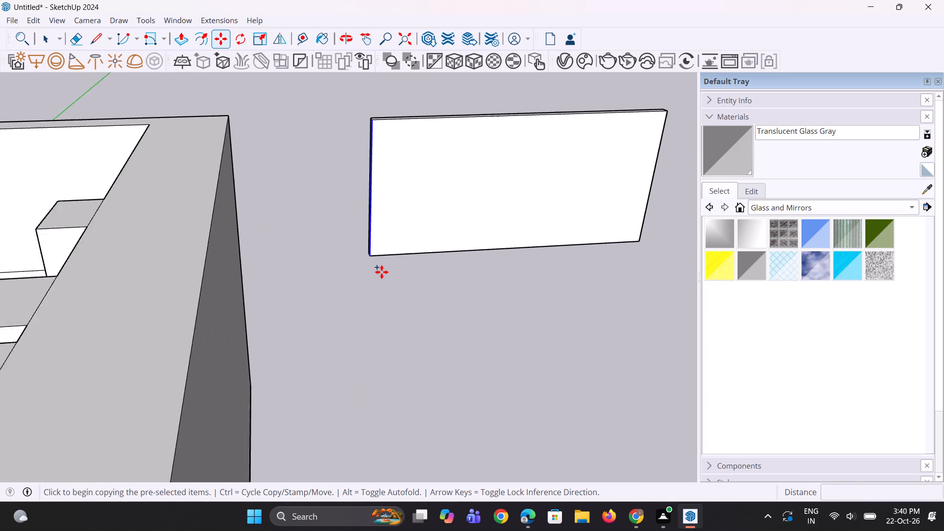
pyautogui.scroll(1, 382, 272)
pyautogui.click(367, 255)
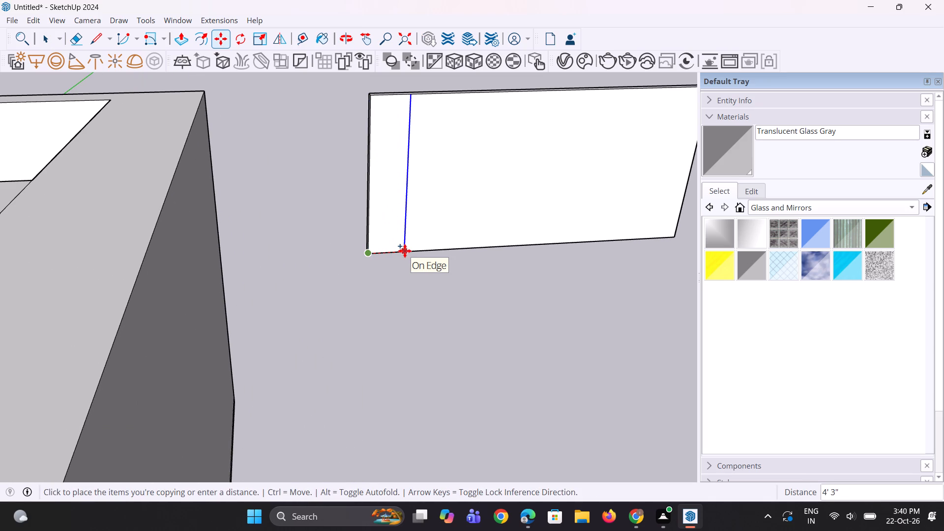
pyautogui.click(409, 250)
# Copy the new vertical line 1' further along the slab's bottom edge to mark a narrow strip.
pyautogui.press('m')
pyautogui.keyDown('ctrl'); pyautogui.scroll(1, 409, 250); pyautogui.keyUp('ctrl')
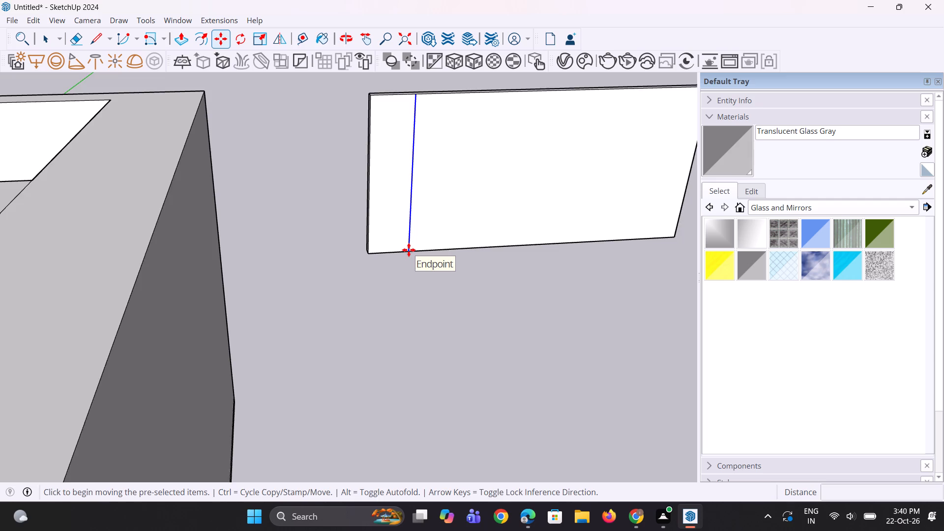
pyautogui.keyDown('ctrl'); pyautogui.scroll(1, 409, 250); pyautogui.keyUp('ctrl')
pyautogui.click(409, 250)
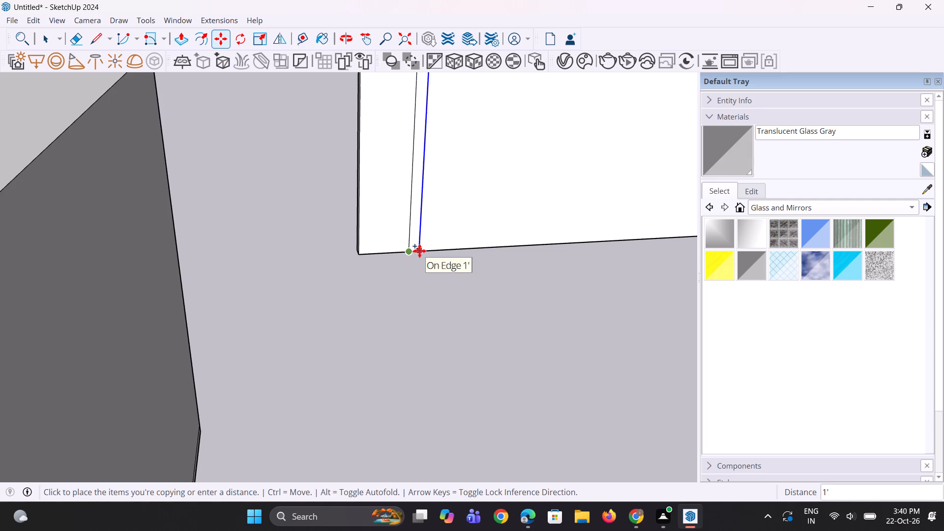
pyautogui.click(419, 251)
pyautogui.scroll(-11, 350, 301)
pyautogui.press('space')
pyautogui.press('space')
# Copy the slab's first panel face about 5' 9" to the strip's far side and repeat it as an array of 8 copies.
pyautogui.click(366, 257)
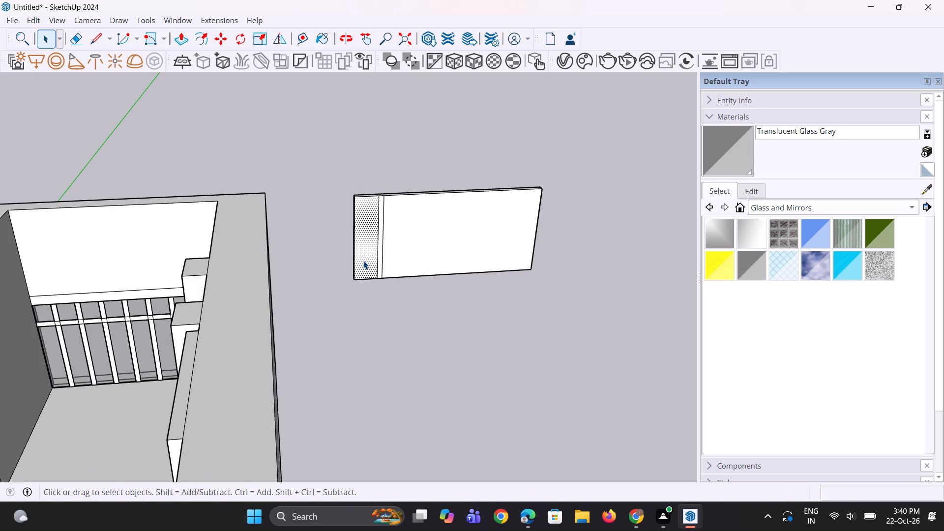
pyautogui.scroll(2, 363, 261)
pyautogui.press('m')
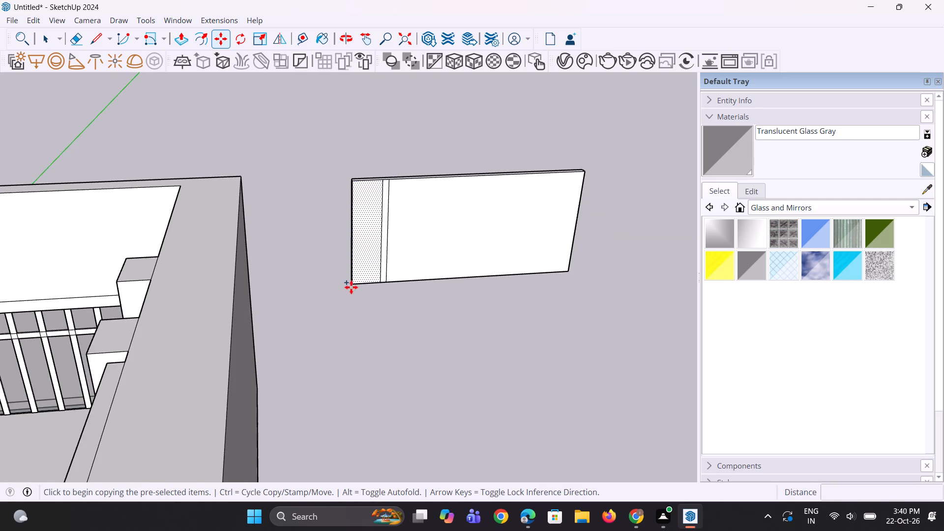
pyautogui.click(354, 285)
pyautogui.click(389, 282)
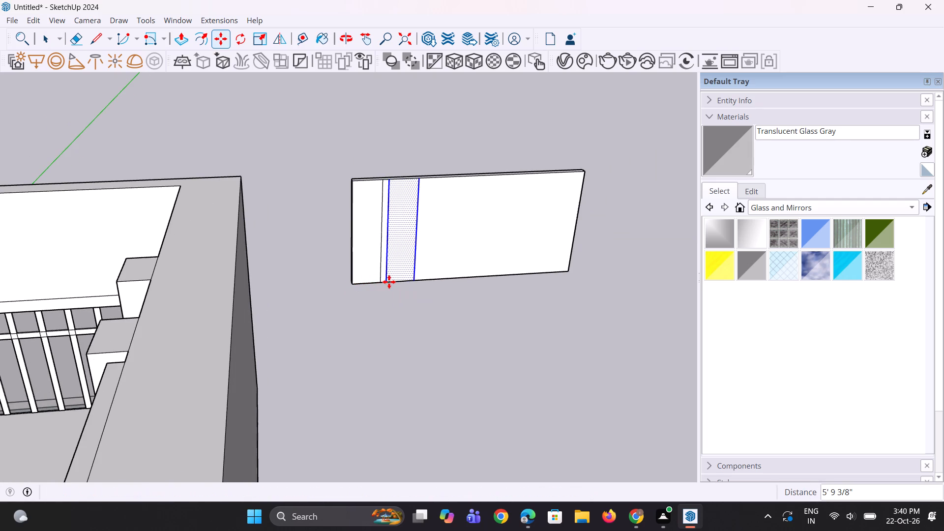
pyautogui.write('*8')
pyautogui.press('Return')
pyautogui.moveTo(389, 282); pyautogui.dragTo(388, 274, button='middle')
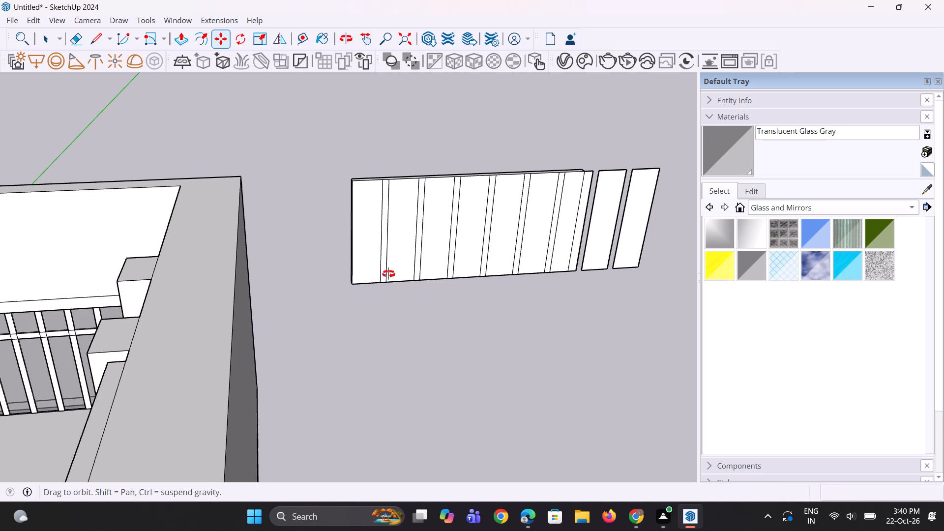
pyautogui.moveTo(388, 274); pyautogui.dragTo(386, 266, button='middle')
# Delete the face of the first detached panel copy and the part of the panel face overhanging the slab's far end.
pyautogui.press('space')
pyautogui.press('space')
pyautogui.scroll(2, 540, 224)
pyautogui.click(621, 234)
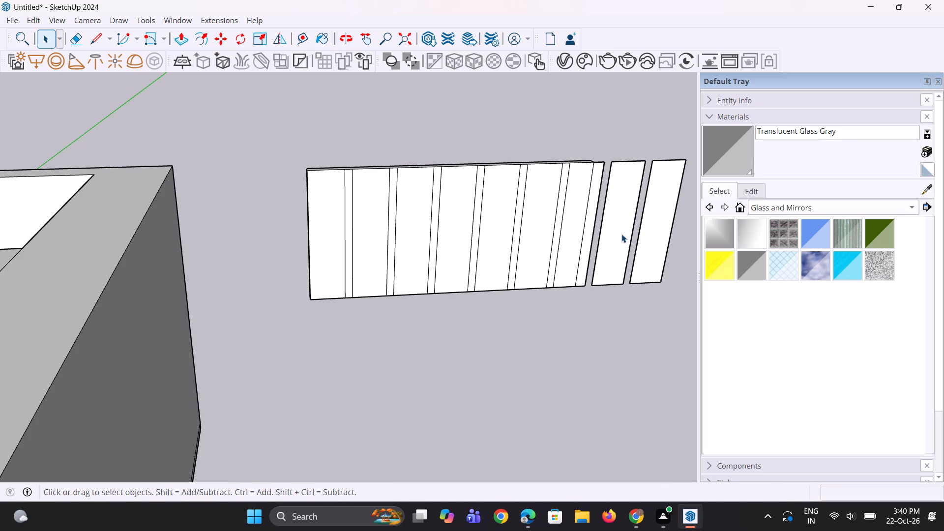
pyautogui.press('Delete')
pyautogui.click(592, 217)
pyautogui.press('Delete')
# Erase the leftover edges of the panel outline overhanging the slab's far end.
pyautogui.scroll(2, 595, 204)
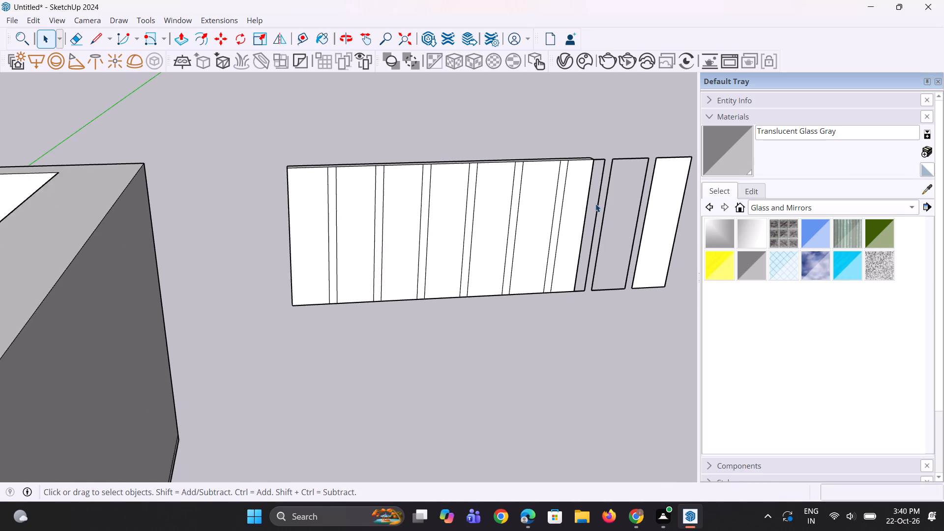
pyautogui.press('e')
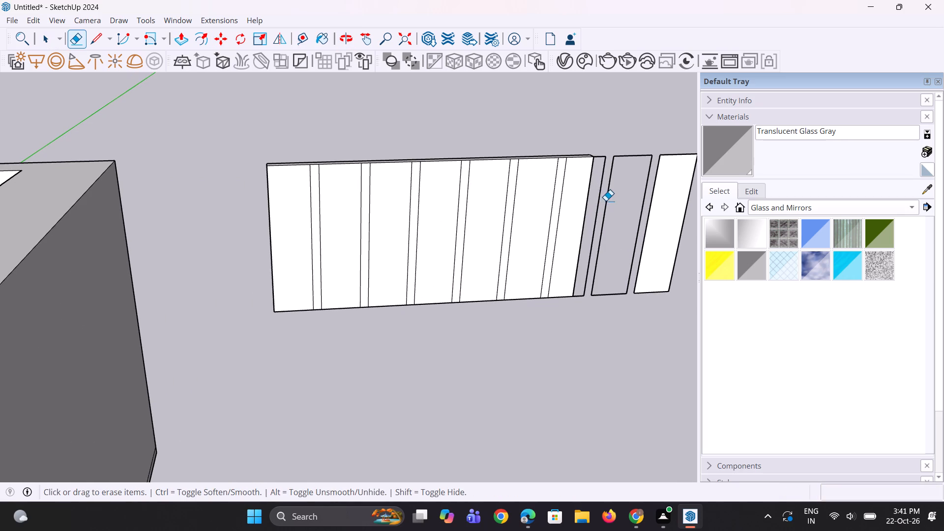
pyautogui.click(601, 199)
pyautogui.click(598, 158)
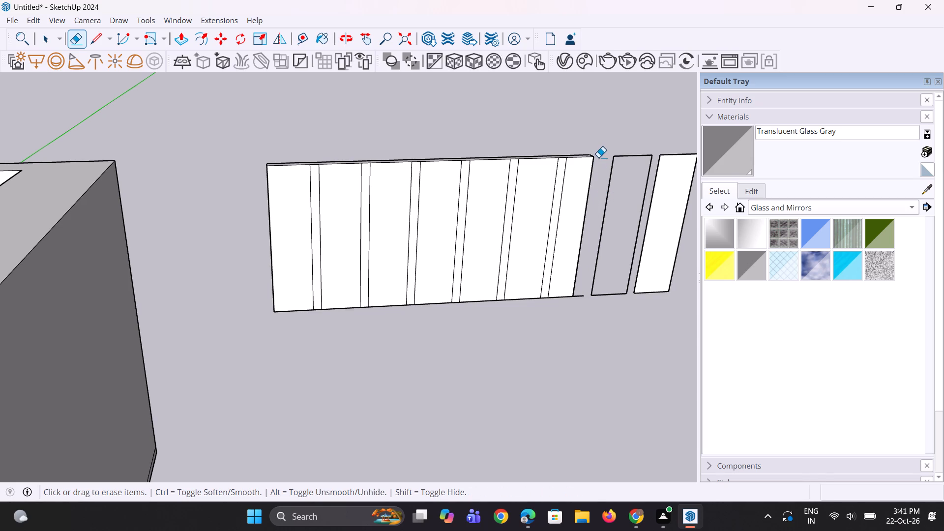
pyautogui.click(583, 296)
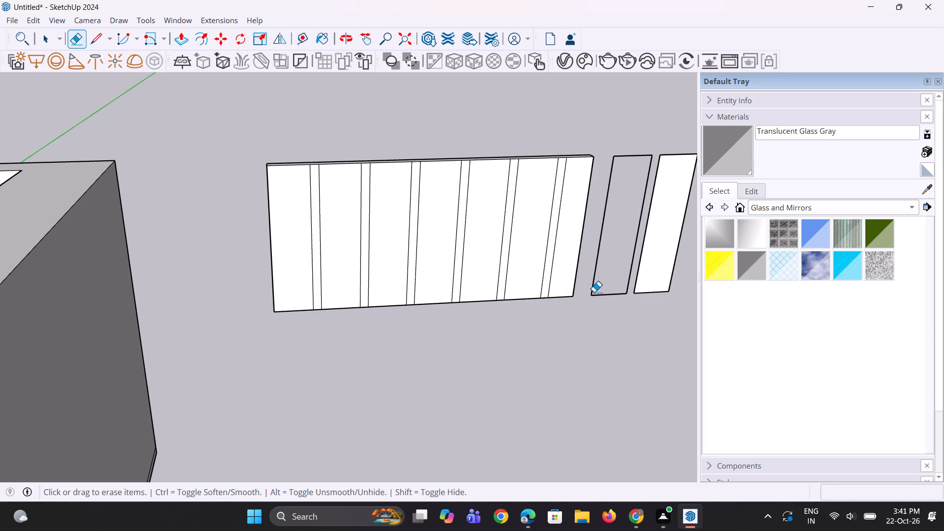
# Erase the empty outline of the first detached panel copy beyond the slab's far end.
pyautogui.click(594, 294)
pyautogui.click(606, 242)
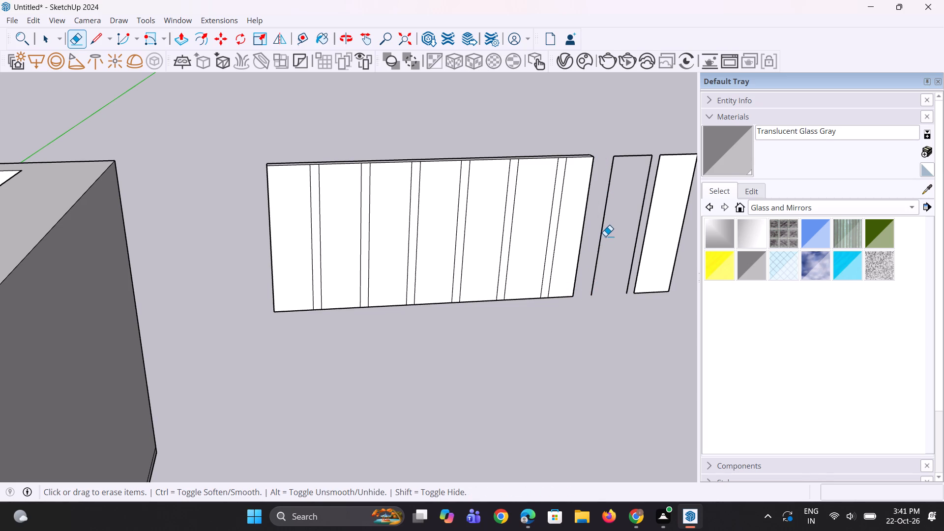
pyautogui.click(605, 236)
pyautogui.doubleClick(603, 228)
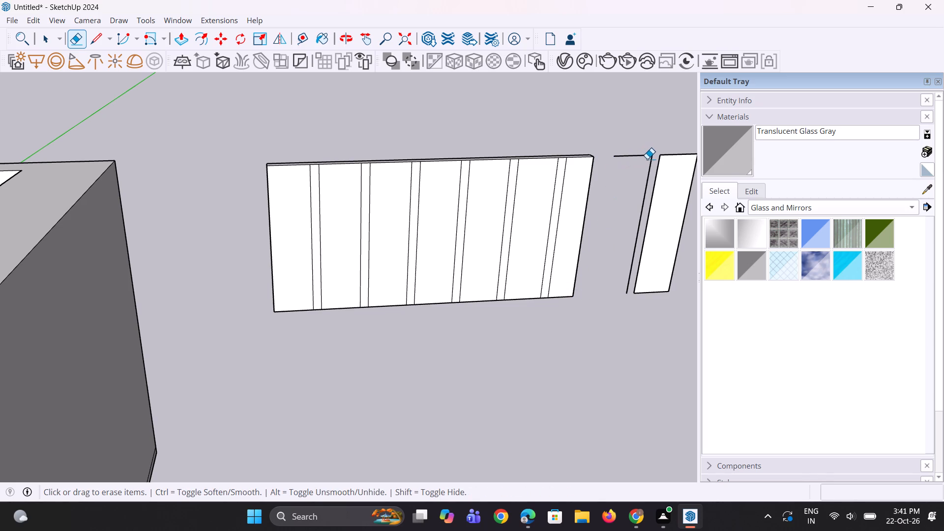
pyautogui.click(650, 160)
pyautogui.click(654, 154)
pyautogui.click(644, 162)
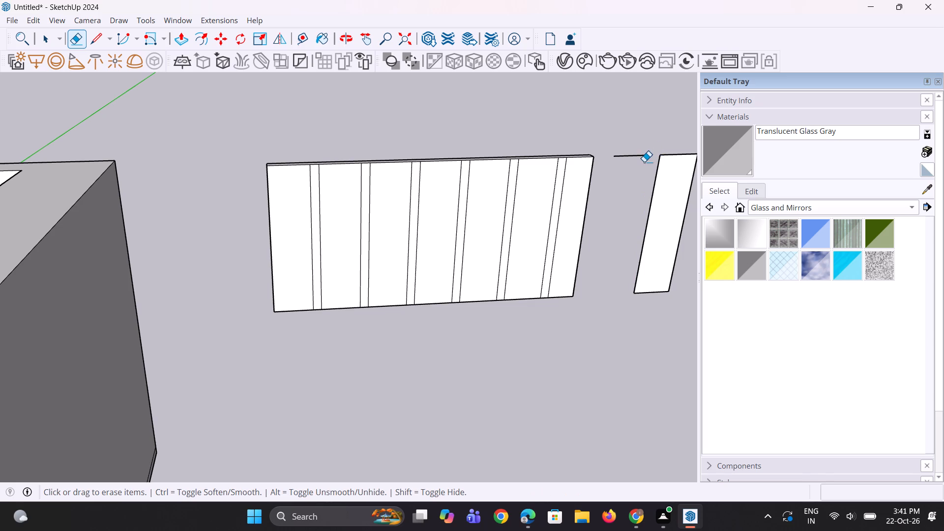
pyautogui.click(644, 157)
# Erase all the edges of the last detached panel copy so only the divided slab is left.
pyautogui.scroll(-5, 500, 275)
pyautogui.scroll(2, 588, 240)
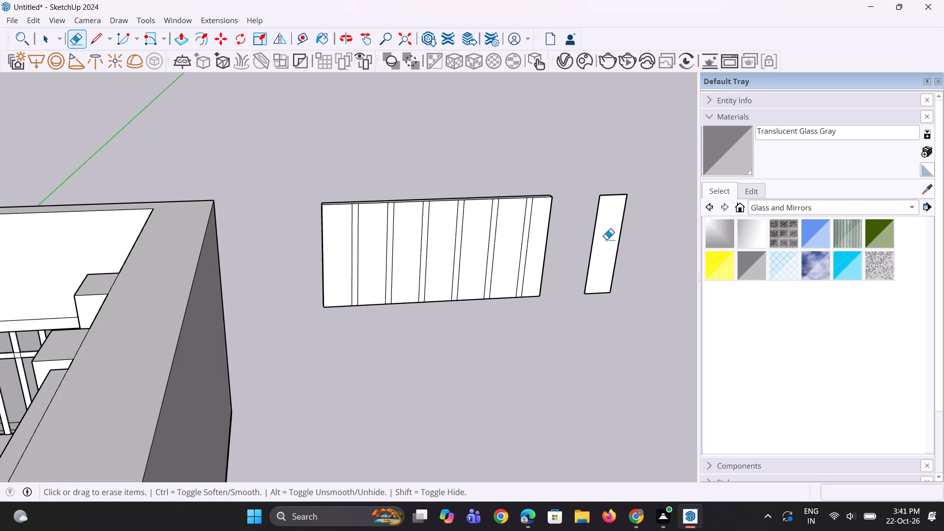
pyautogui.click(606, 239)
pyautogui.scroll(2, 607, 205)
pyautogui.click(608, 194)
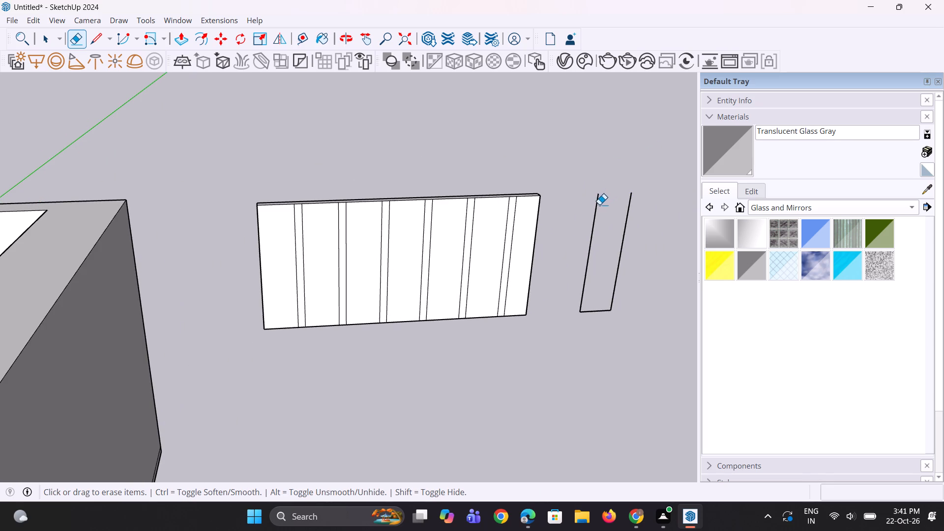
pyautogui.click(599, 205)
pyautogui.click(624, 237)
pyautogui.scroll(1, 610, 321)
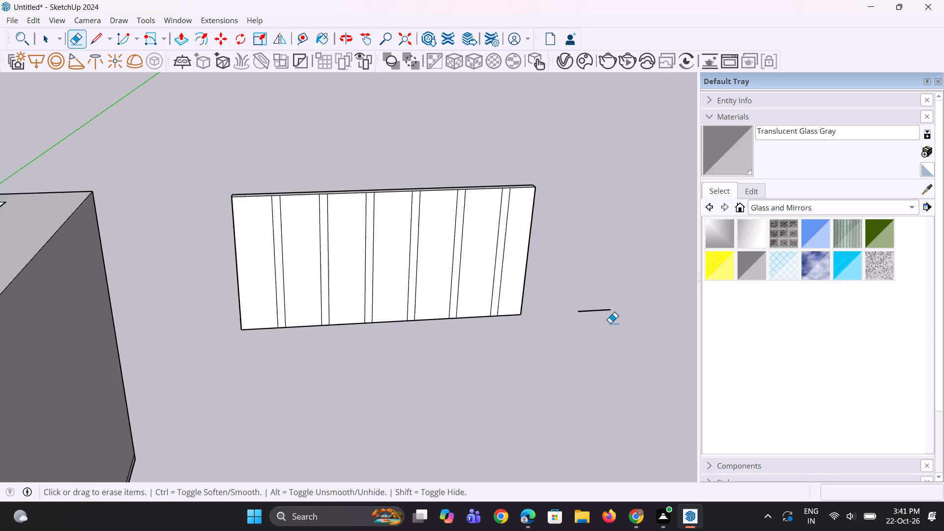
pyautogui.scroll(1, 610, 323)
pyautogui.click(603, 307)
pyautogui.click(603, 308)
pyautogui.press('space')
pyautogui.scroll(-5, 600, 310)
pyautogui.press('space')
pyautogui.scroll(-3, 521, 293)
pyautogui.press('space')
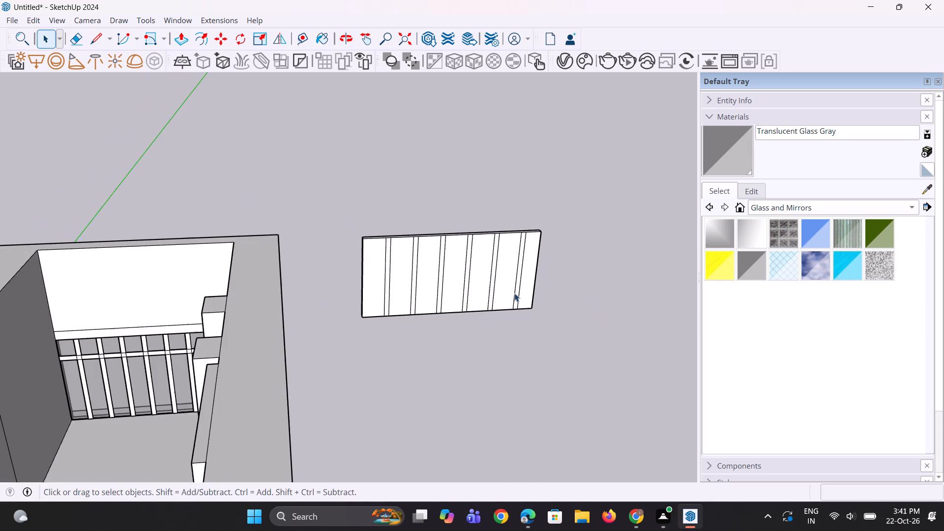
# Paint the seven wide panel faces on the slab's front with Translucent Glass Gray, leaving the narrow strips unpainted.
pyautogui.moveTo(512, 293); pyautogui.dragTo(472, 248, button='middle')
pyautogui.click(727, 157)
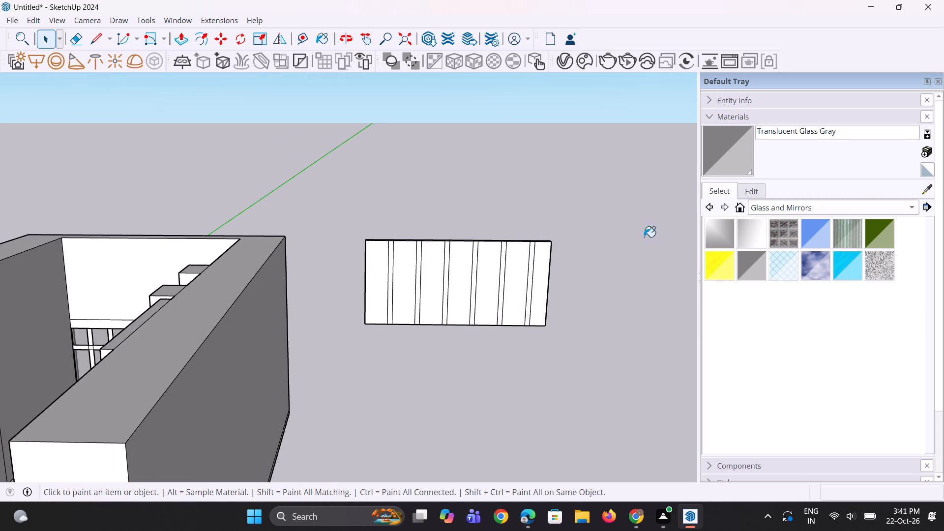
pyautogui.scroll(1, 536, 276)
pyautogui.click(536, 276)
pyautogui.click(503, 295)
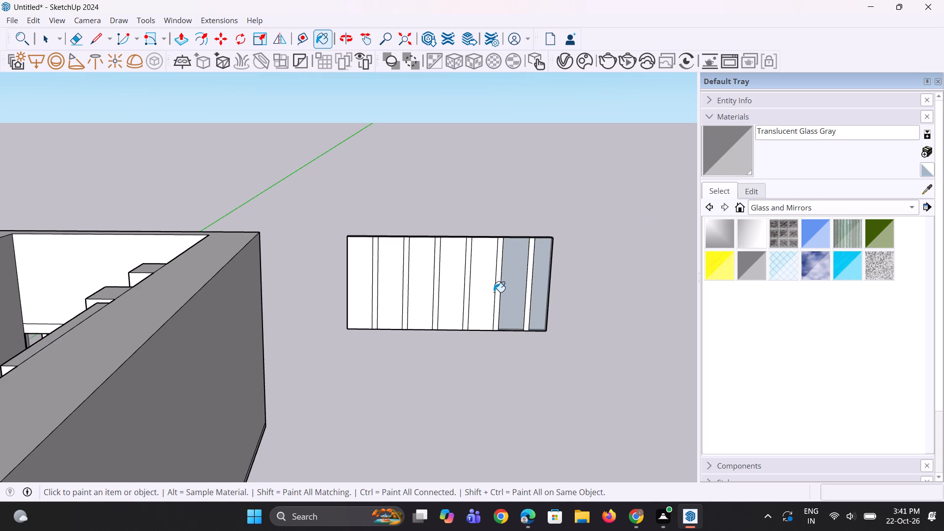
pyautogui.click(488, 291)
pyautogui.click(453, 301)
pyautogui.click(428, 307)
pyautogui.click(382, 314)
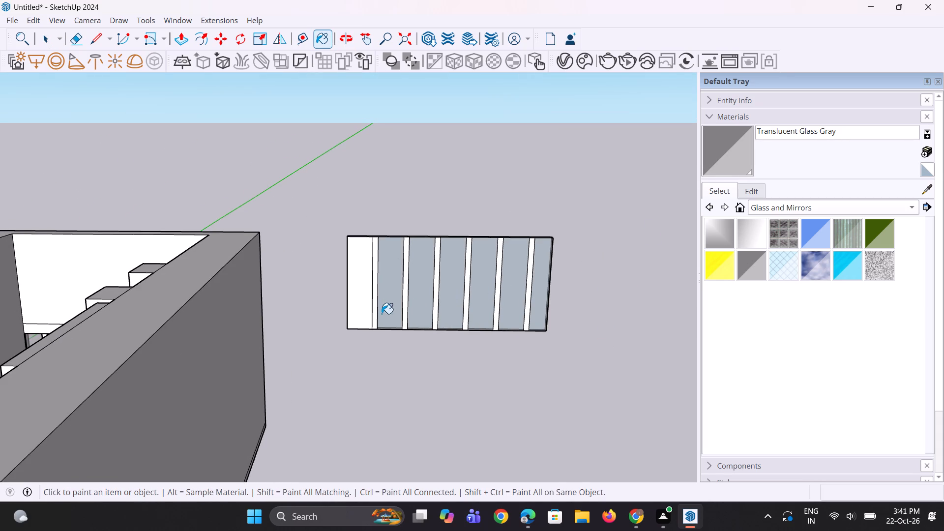
pyautogui.click(364, 309)
# Paint the slab's back face with Translucent Glass Gray.
pyautogui.scroll(-4, 554, 307)
pyautogui.moveTo(560, 303); pyautogui.dragTo(149, 322, button='middle')
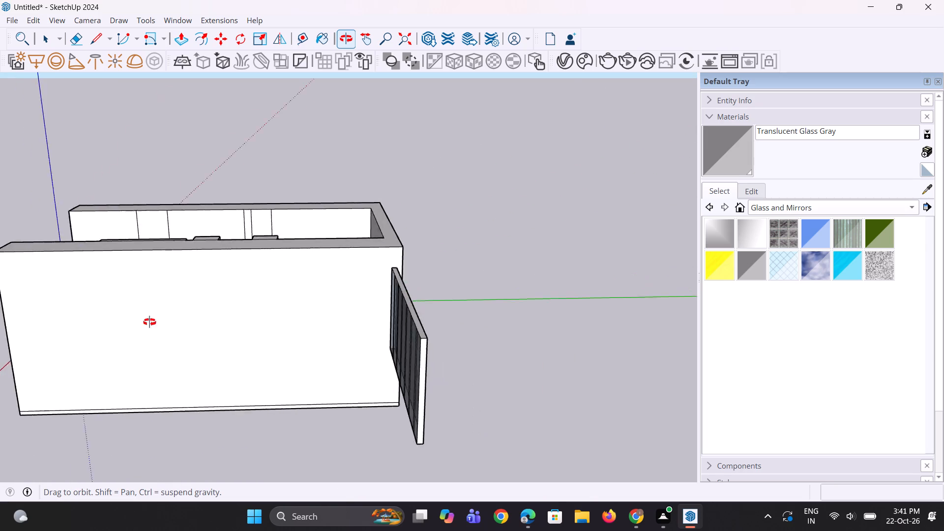
pyautogui.moveTo(149, 322); pyautogui.dragTo(33, 323, button='middle')
pyautogui.click(286, 353)
# Pull the narrow strip nearest the slab's far end outward about 4 13/16" from the glass.
pyautogui.moveTo(213, 379); pyautogui.dragTo(451, 379, button='middle')
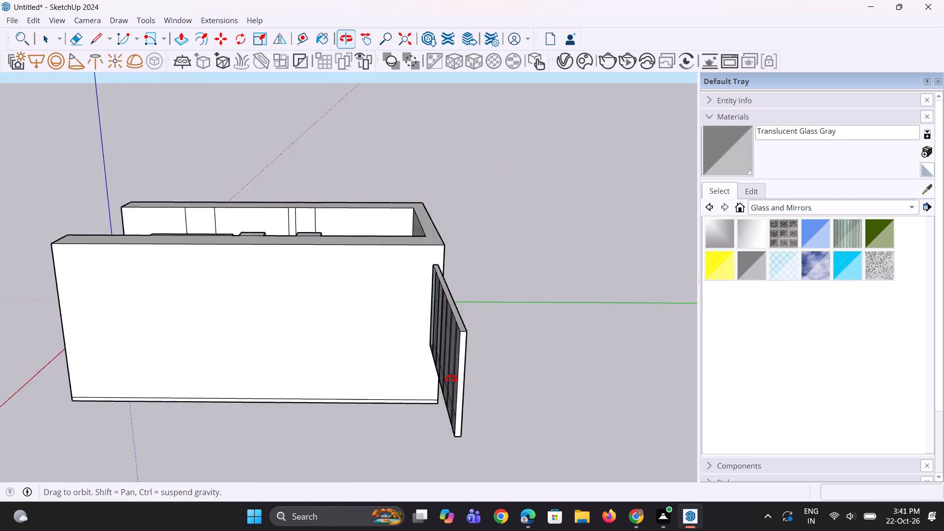
pyautogui.moveTo(451, 379); pyautogui.dragTo(600, 360, button='middle')
pyautogui.scroll(-5, 515, 328)
pyautogui.moveTo(526, 328); pyautogui.dragTo(642, 319, button='middle')
pyautogui.scroll(1, 526, 328)
pyautogui.scroll(4, 618, 289)
pyautogui.scroll(2, 543, 282)
pyautogui.moveTo(540, 284); pyautogui.dragTo(543, 309, button='middle')
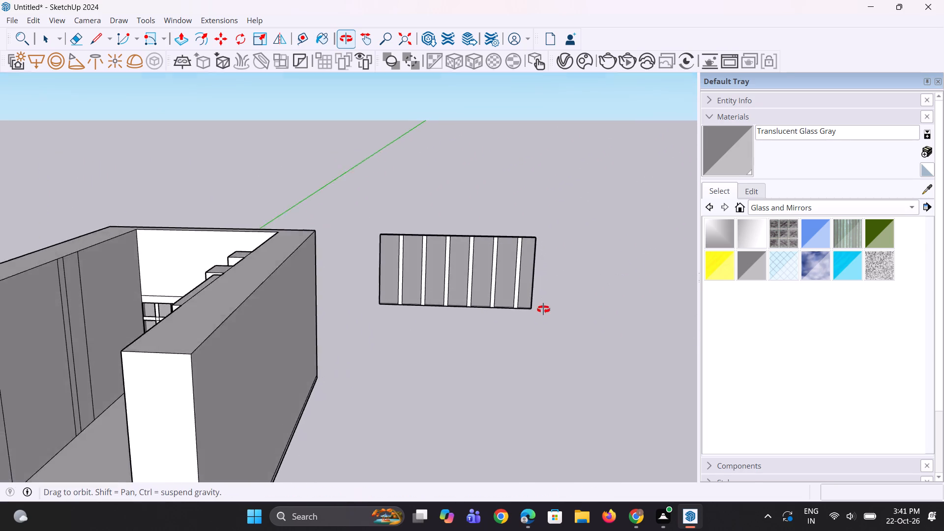
pyautogui.moveTo(543, 309); pyautogui.dragTo(556, 365, button='middle')
pyautogui.press('p')
pyautogui.scroll(7, 547, 219)
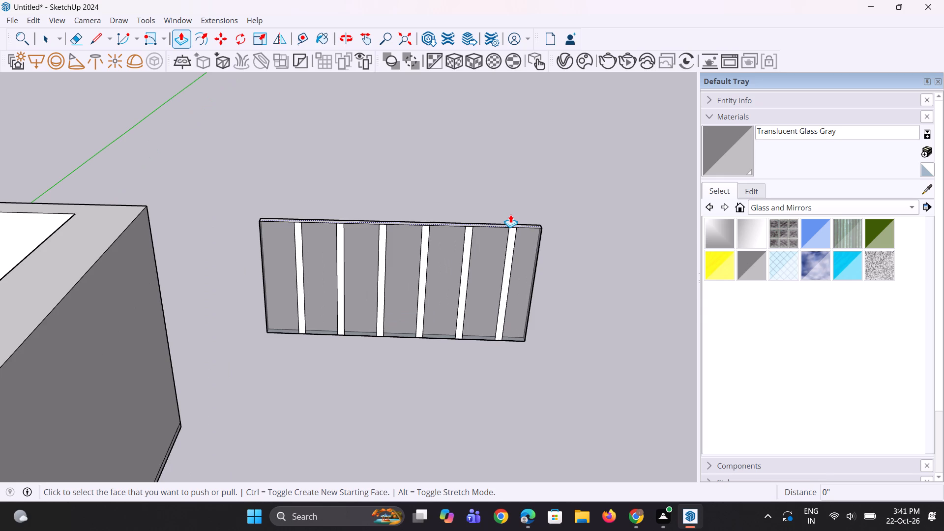
pyautogui.scroll(11, 511, 218)
pyautogui.click(517, 229)
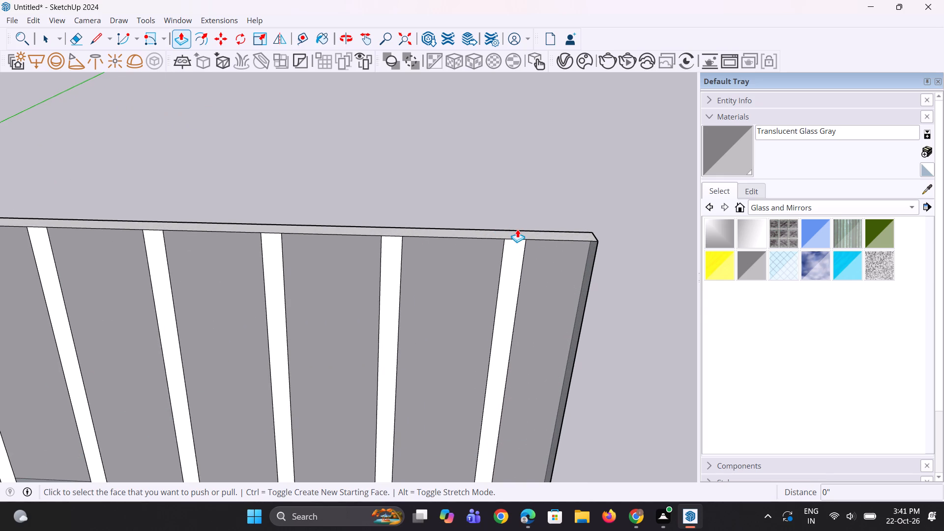
pyautogui.click(523, 238)
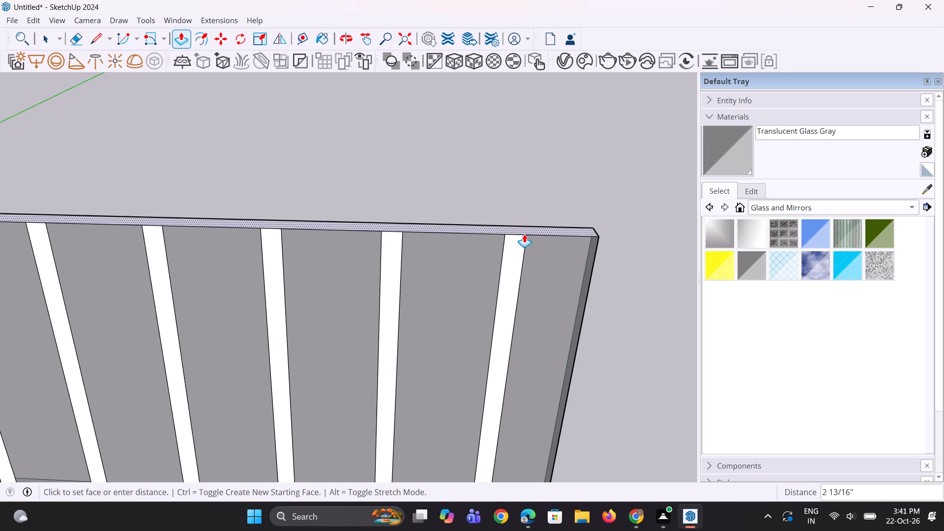
pyautogui.press('Escape')
pyautogui.click(519, 256)
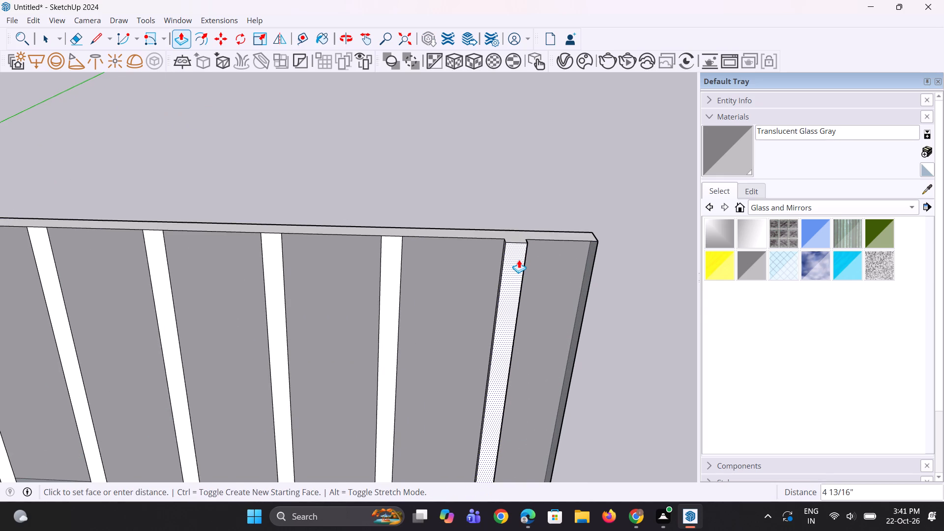
pyautogui.click(519, 260)
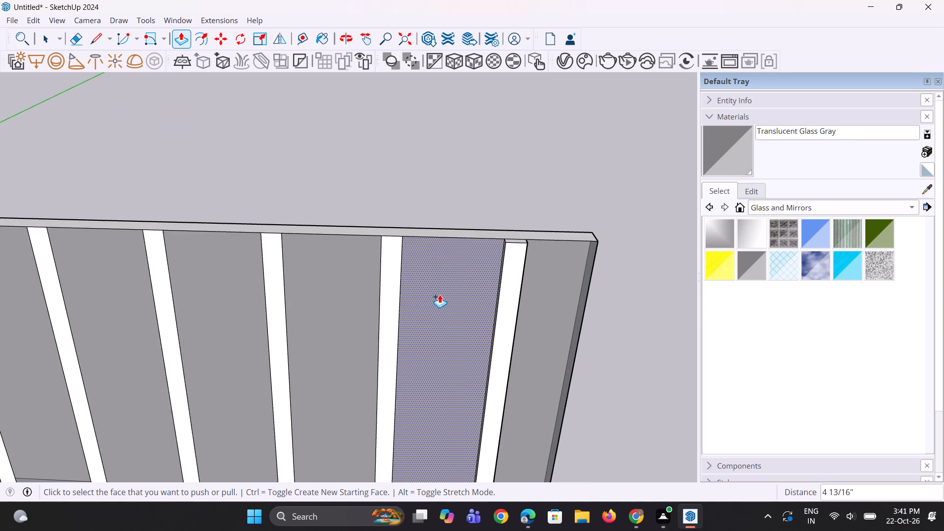
# Repeat the same 4 13/16" pull on the slab's other five narrow strips.
pyautogui.doubleClick(396, 289)
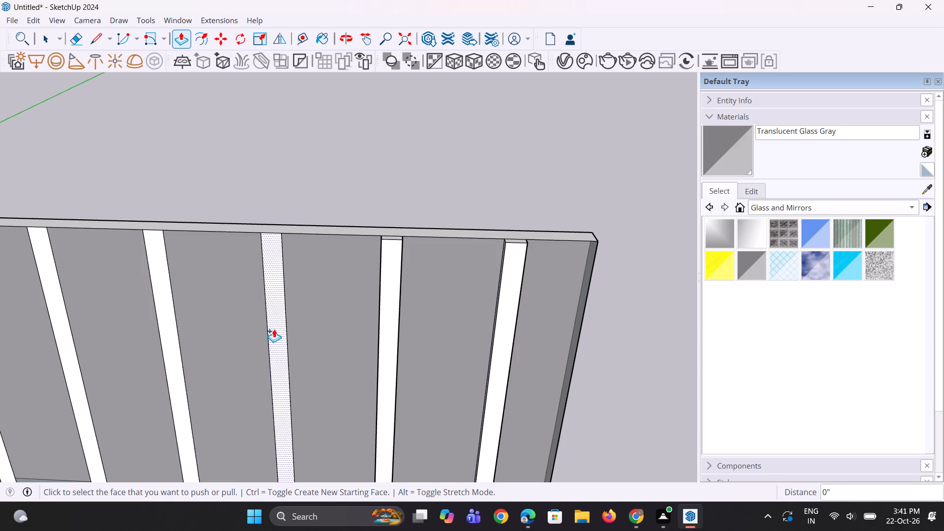
pyautogui.doubleClick(274, 329)
pyautogui.scroll(-9, 434, 240)
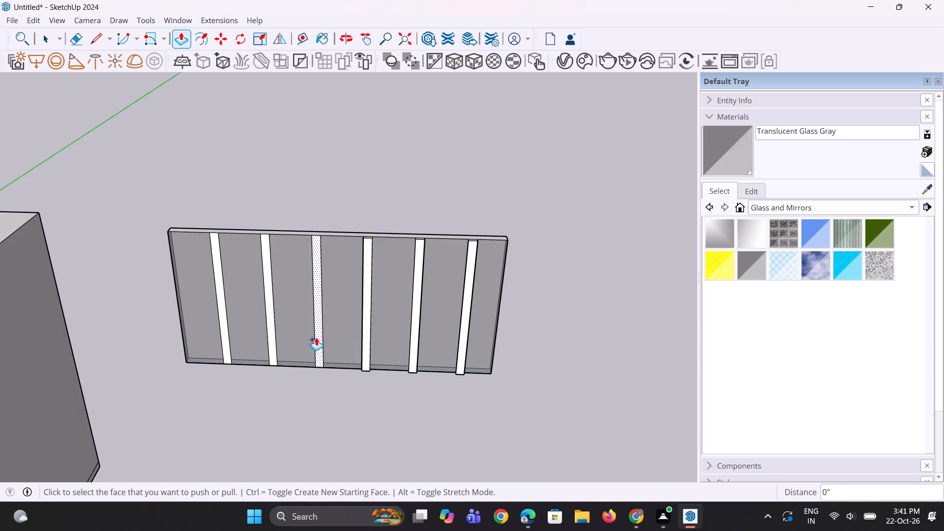
pyautogui.doubleClick(320, 336)
pyautogui.doubleClick(274, 345)
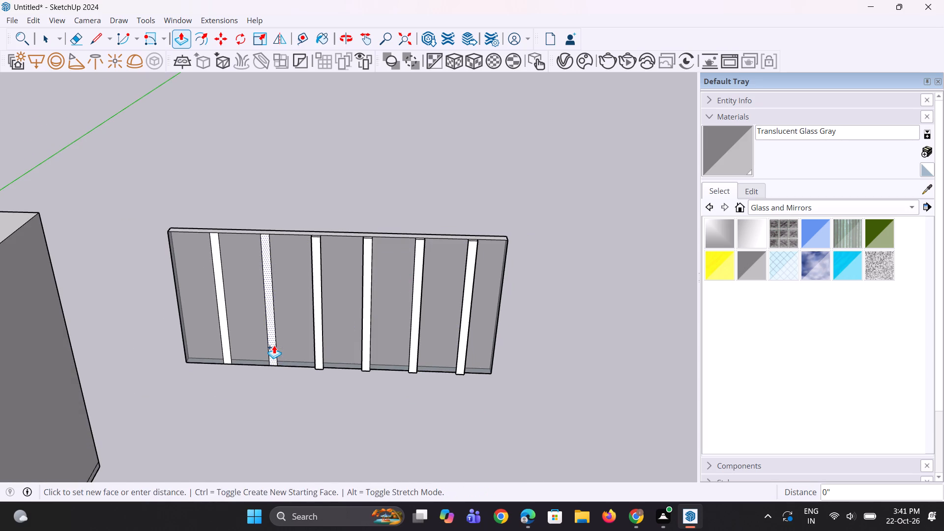
pyautogui.doubleClick(227, 351)
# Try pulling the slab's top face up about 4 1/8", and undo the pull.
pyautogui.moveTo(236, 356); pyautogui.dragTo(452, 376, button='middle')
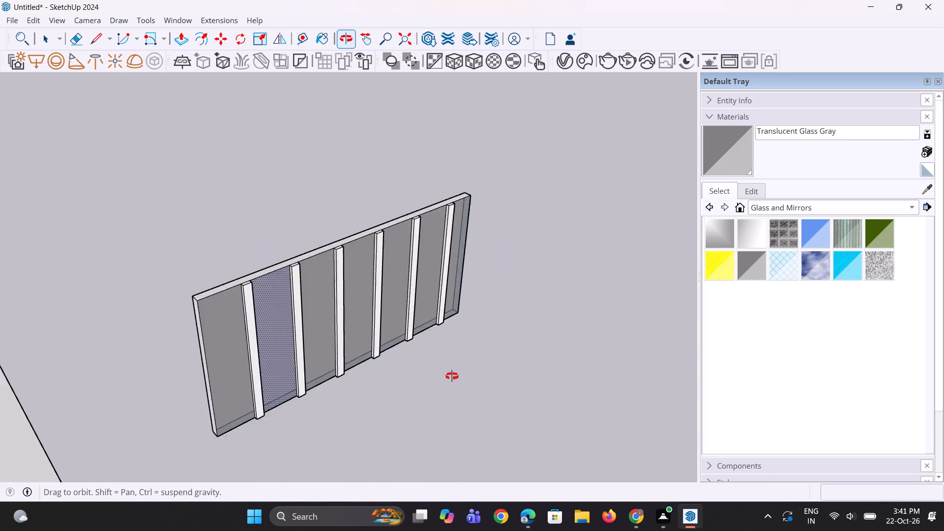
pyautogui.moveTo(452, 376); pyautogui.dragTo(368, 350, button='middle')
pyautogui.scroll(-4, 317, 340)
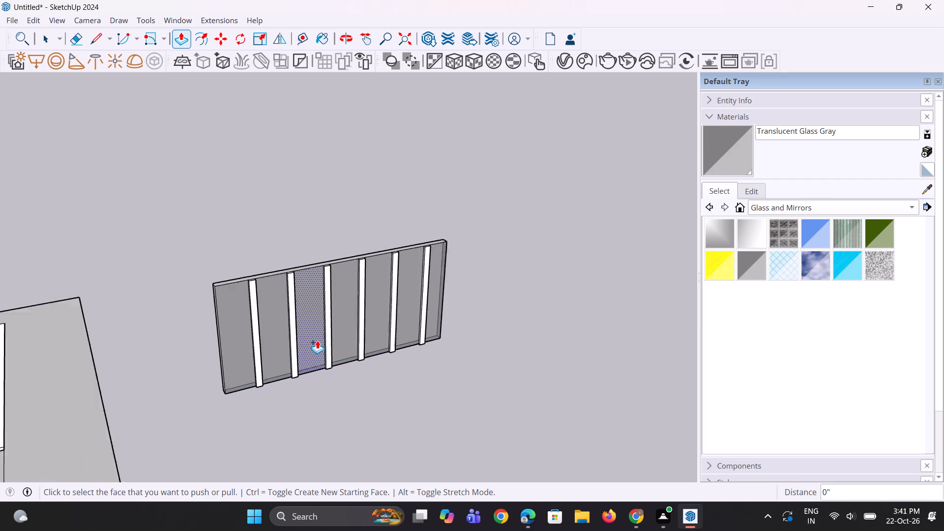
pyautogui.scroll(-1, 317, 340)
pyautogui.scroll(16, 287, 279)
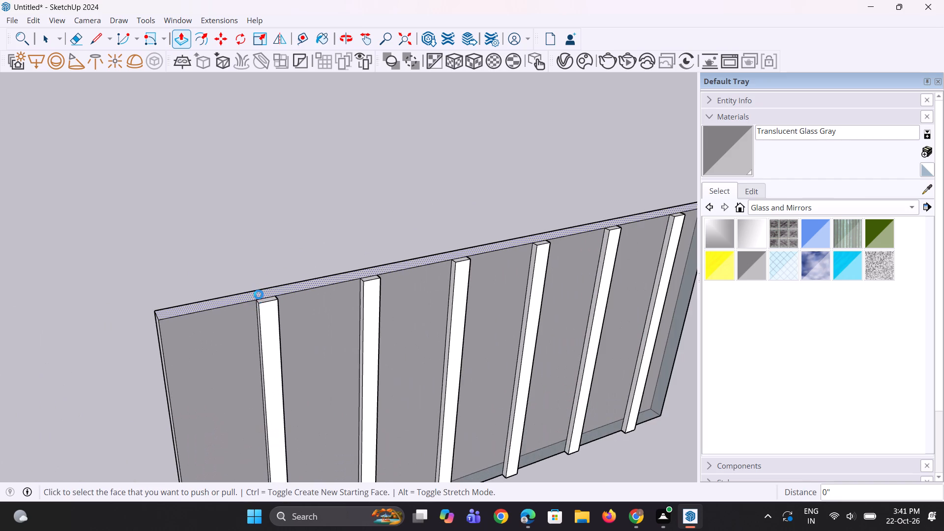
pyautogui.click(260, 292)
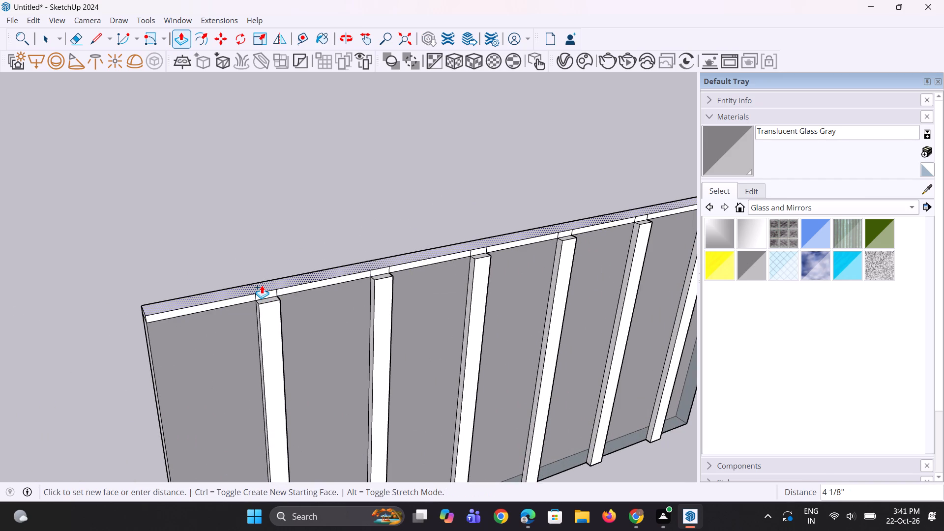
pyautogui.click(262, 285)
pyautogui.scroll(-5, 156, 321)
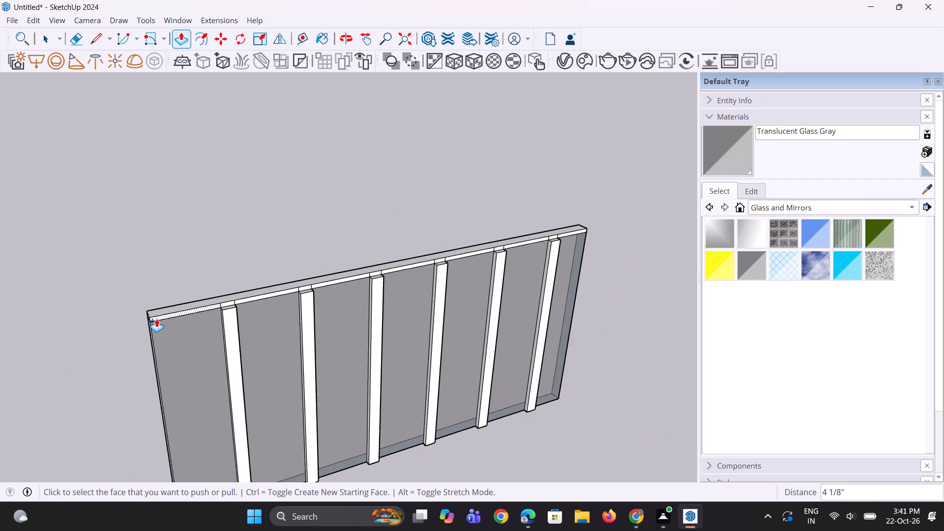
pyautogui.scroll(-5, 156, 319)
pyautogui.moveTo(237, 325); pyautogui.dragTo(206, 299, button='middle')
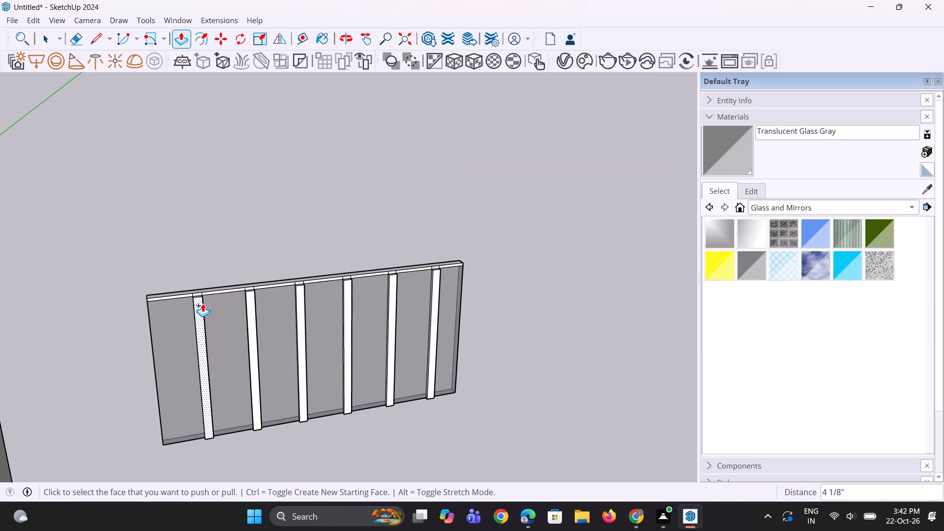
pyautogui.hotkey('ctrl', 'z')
# Select the divided glass panel with its strips and make it a group.
pyautogui.press('space')
pyautogui.press('space')
pyautogui.moveTo(105, 224); pyautogui.dragTo(242, 464)
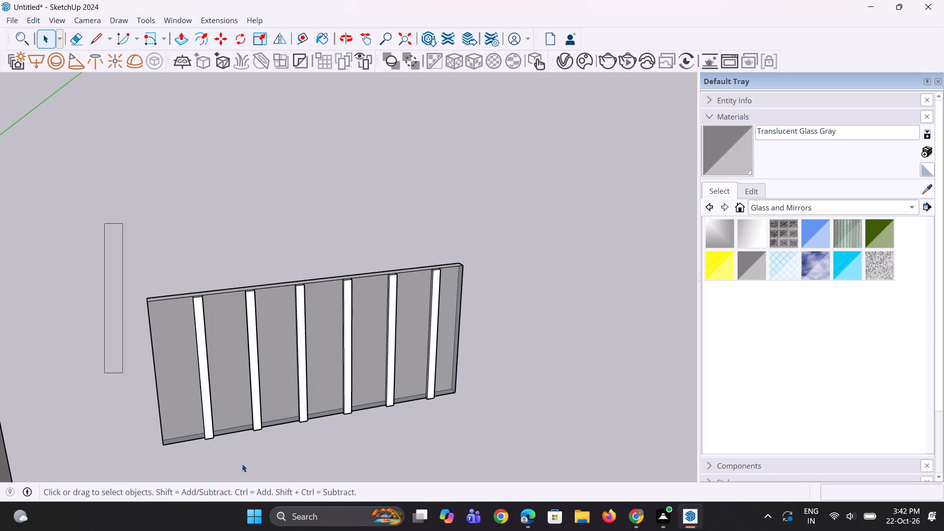
pyautogui.moveTo(242, 464); pyautogui.dragTo(492, 442)
pyautogui.rightClick(367, 324)
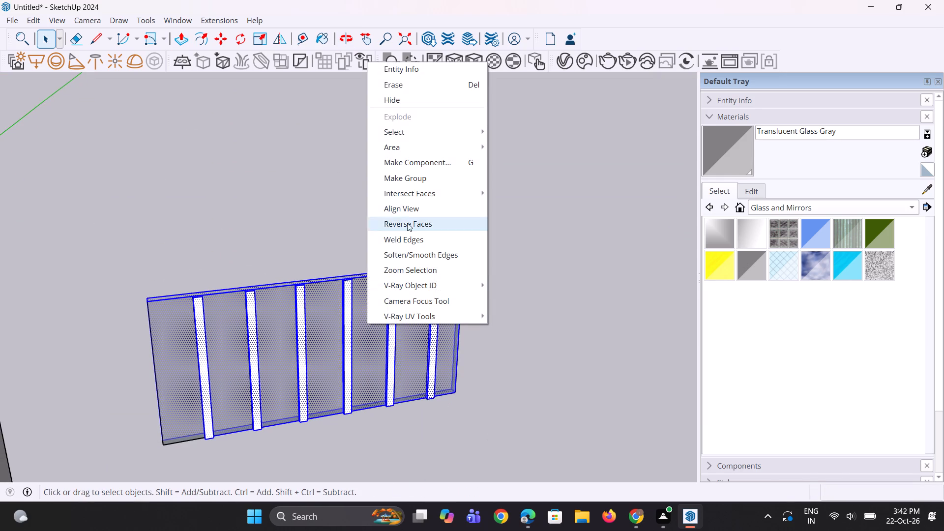
pyautogui.click(422, 174)
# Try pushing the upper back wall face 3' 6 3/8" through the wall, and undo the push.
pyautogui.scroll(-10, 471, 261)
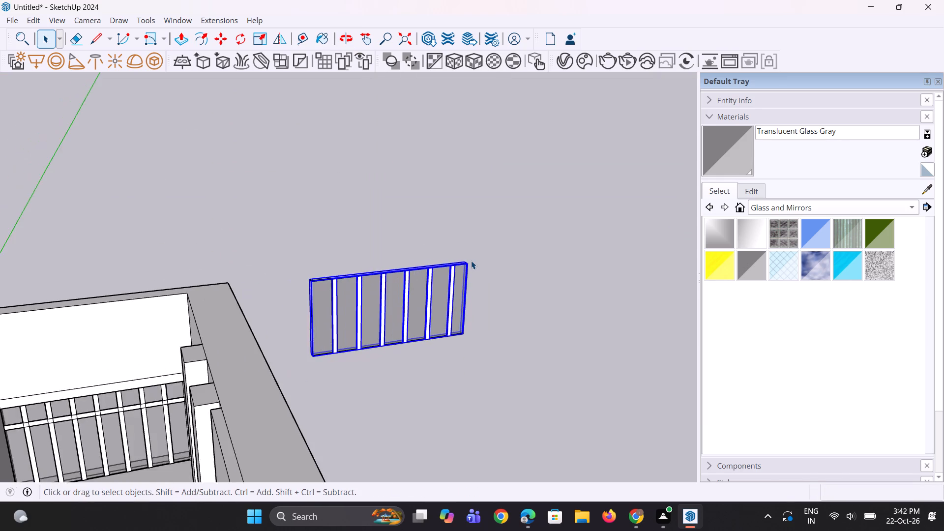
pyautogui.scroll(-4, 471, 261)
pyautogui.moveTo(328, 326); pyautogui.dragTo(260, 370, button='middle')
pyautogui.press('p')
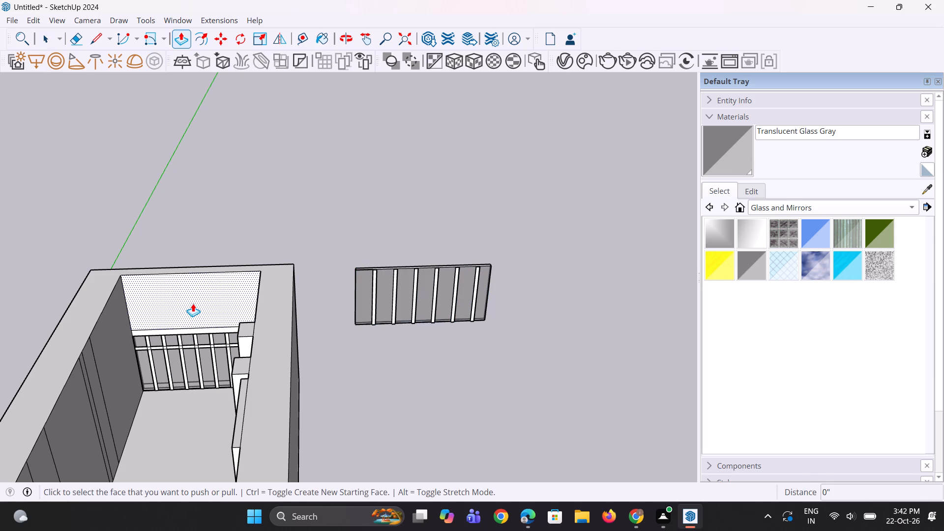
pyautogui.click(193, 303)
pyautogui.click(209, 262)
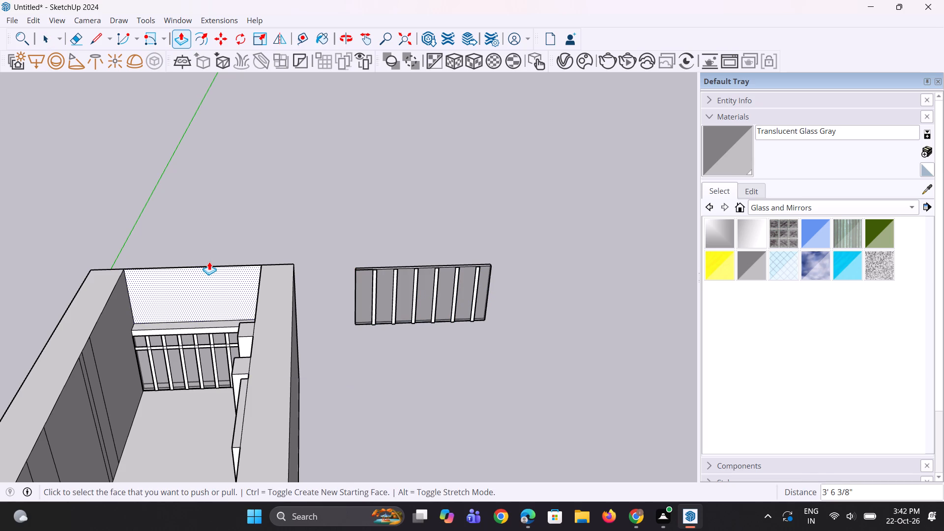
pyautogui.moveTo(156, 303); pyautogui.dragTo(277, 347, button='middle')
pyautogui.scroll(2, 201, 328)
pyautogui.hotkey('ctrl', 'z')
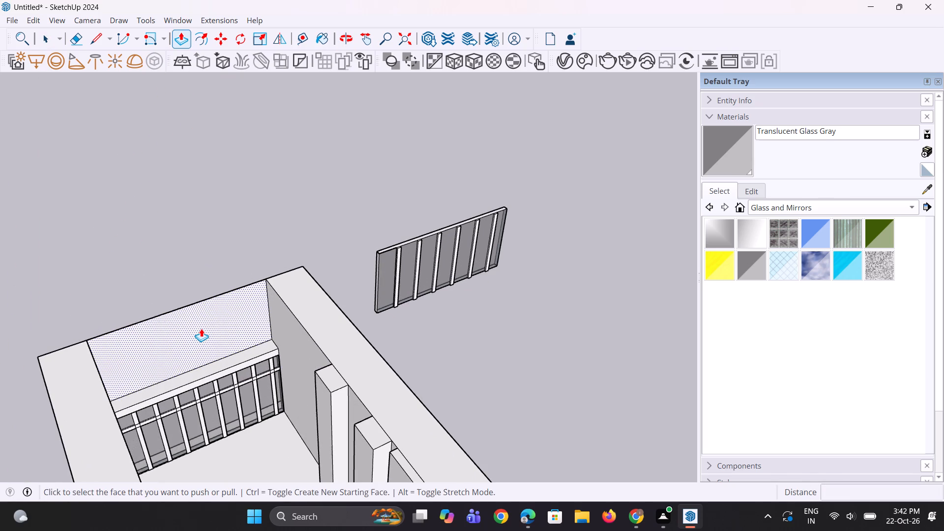
# Draw 3' 6 3/8" lines across the back wall's top from both inner corners to its outer edge.
pyautogui.keyDown('ctrl'); pyautogui.moveTo(201, 328); pyautogui.dragTo(180, 378, button='middle'); pyautogui.keyUp('ctrl')
pyautogui.press('l')
pyautogui.scroll(6, 114, 335)
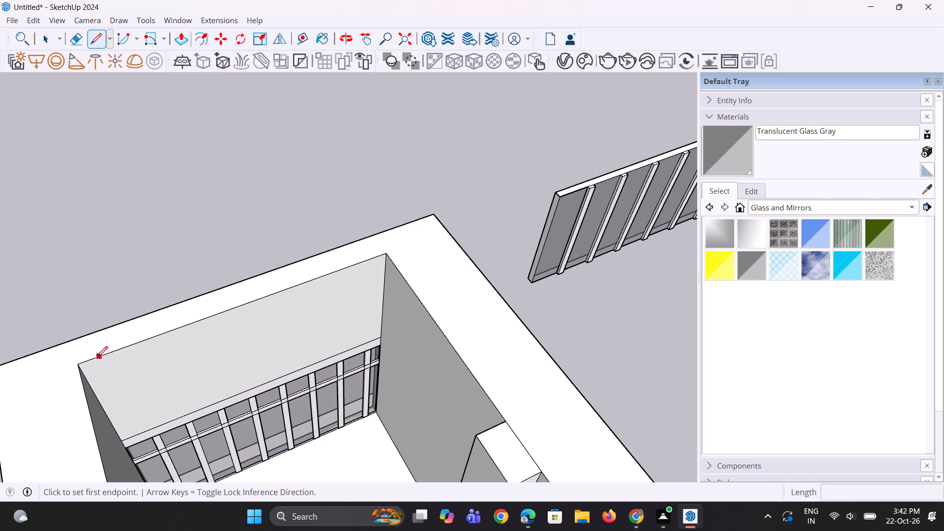
pyautogui.click(81, 361)
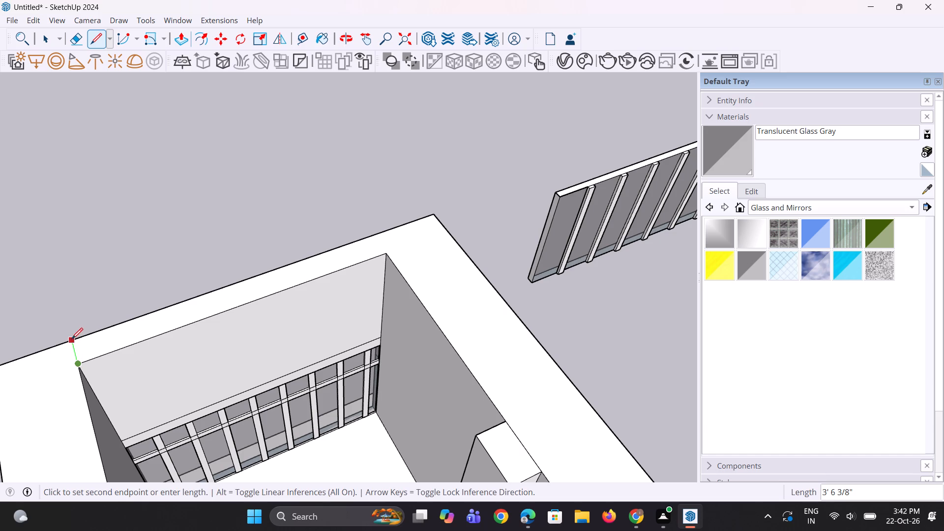
pyautogui.click(72, 339)
pyautogui.click(388, 251)
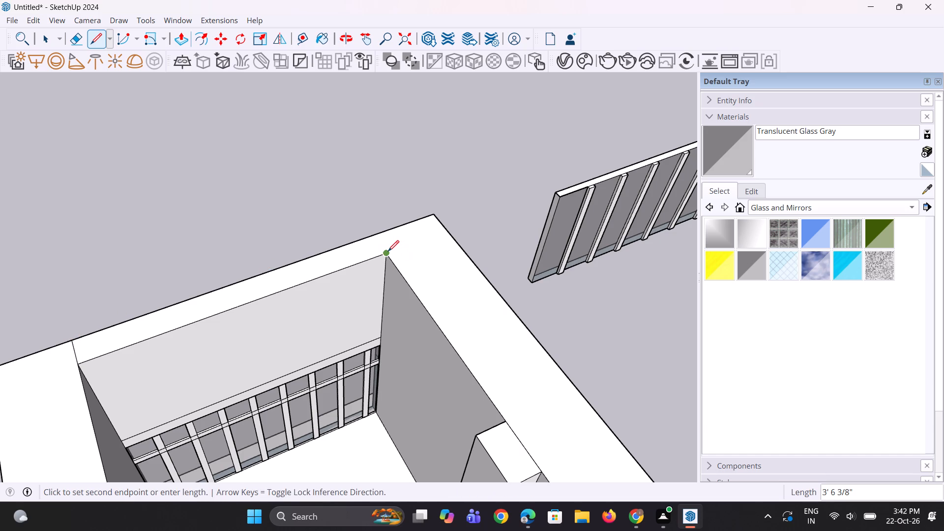
pyautogui.click(374, 233)
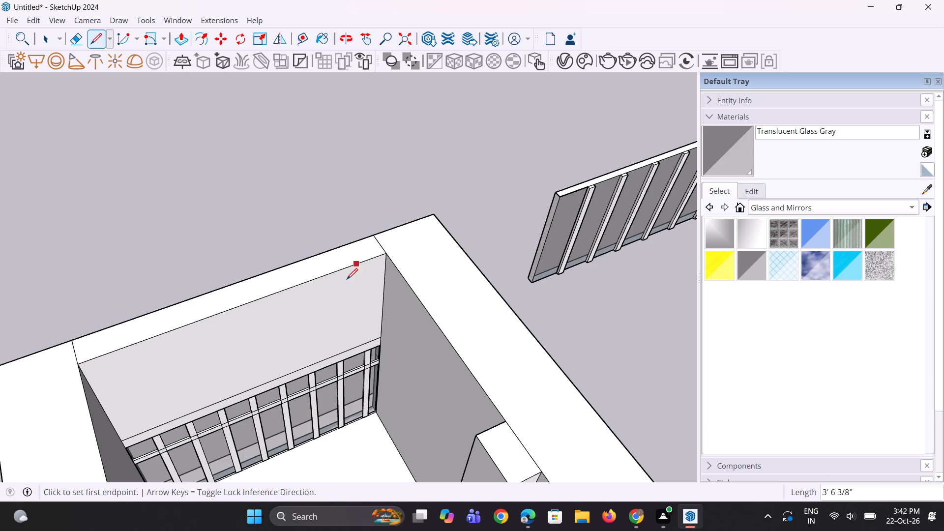
# Push the upper back wall face 3' 6 3/8" back to the wall's outer edge, undoing and redoing the push once.
pyautogui.press('p')
pyautogui.click(322, 314)
pyautogui.click(300, 252)
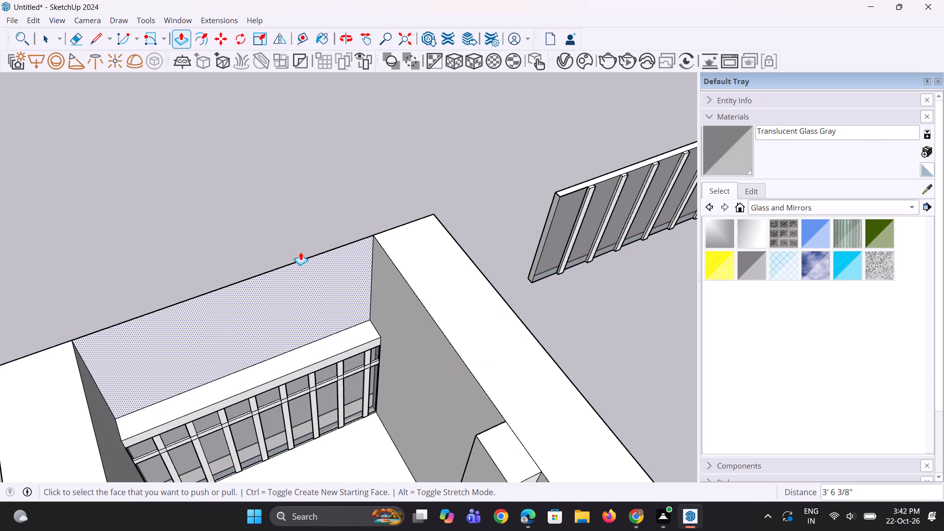
pyautogui.hotkey('ctrl', 'z')
pyautogui.click(257, 315)
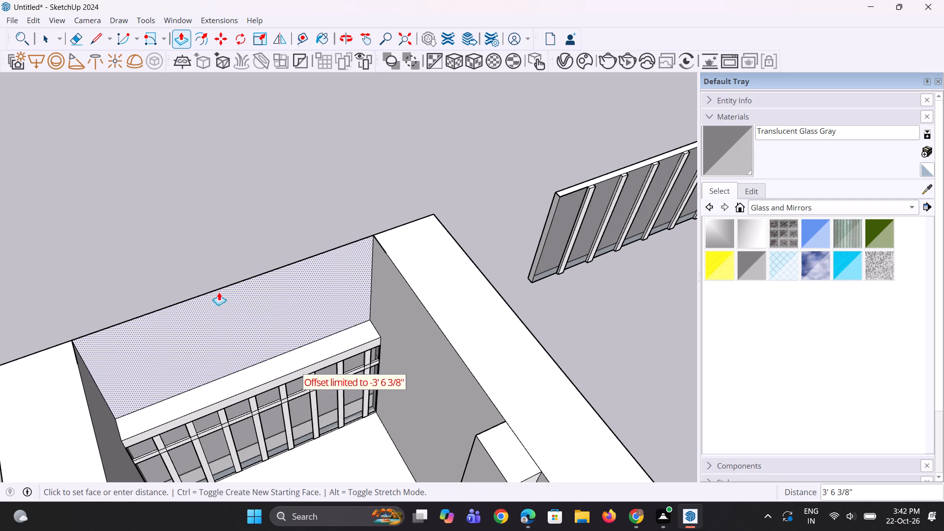
pyautogui.click(202, 299)
pyautogui.moveTo(206, 304); pyautogui.dragTo(210, 282, button='middle')
pyautogui.click(217, 307)
pyautogui.click(217, 276)
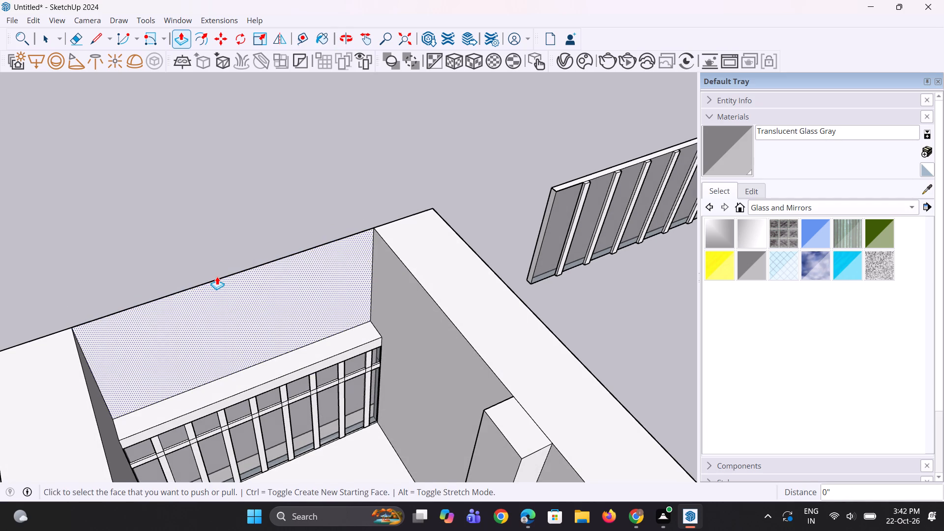
# Delete the remaining outer face of the upper back wall and its top edge to open the wall.
pyautogui.press('b')
pyautogui.press('space')
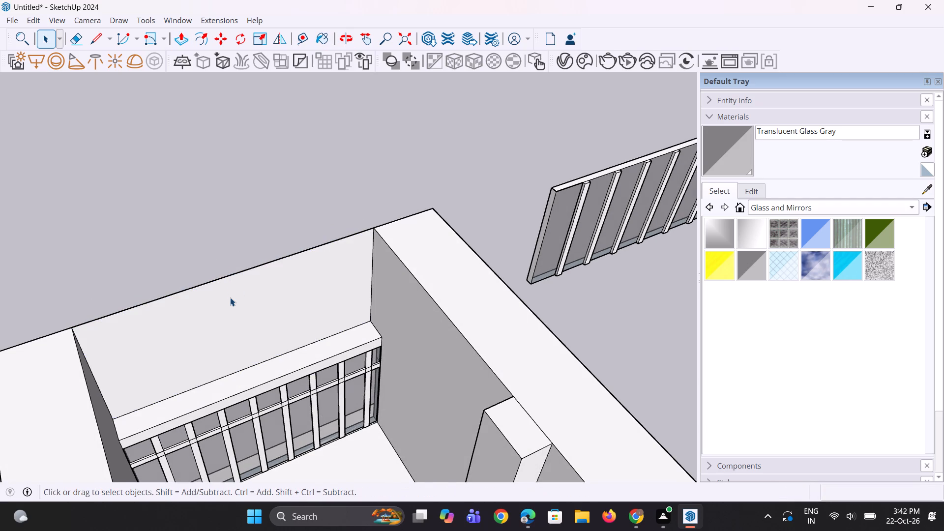
pyautogui.click(231, 298)
pyautogui.press('Delete')
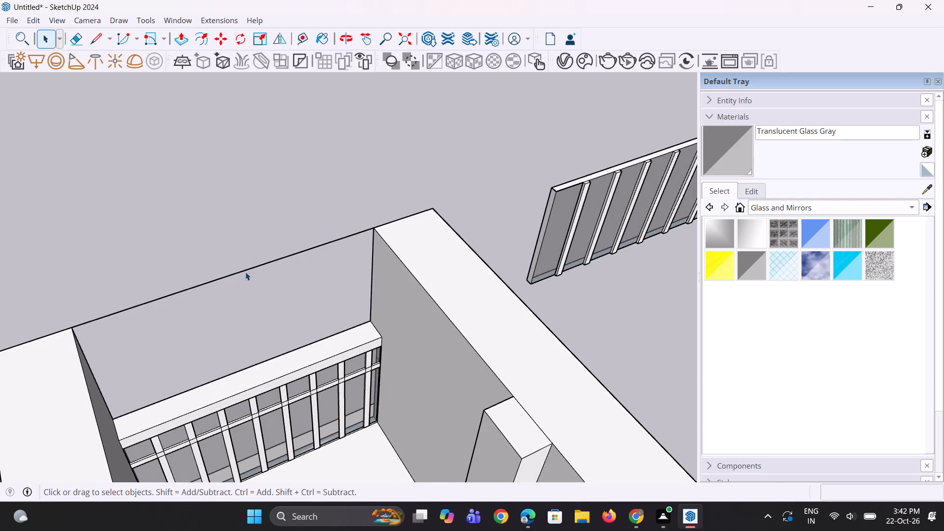
pyautogui.click(246, 271)
pyautogui.press('Delete')
# Move the grouped glass panel about 65' 8" into the upper back wall opening, resting on the horizontal beam.
pyautogui.scroll(-4, 227, 324)
pyautogui.moveTo(273, 336); pyautogui.dragTo(222, 274, button='middle')
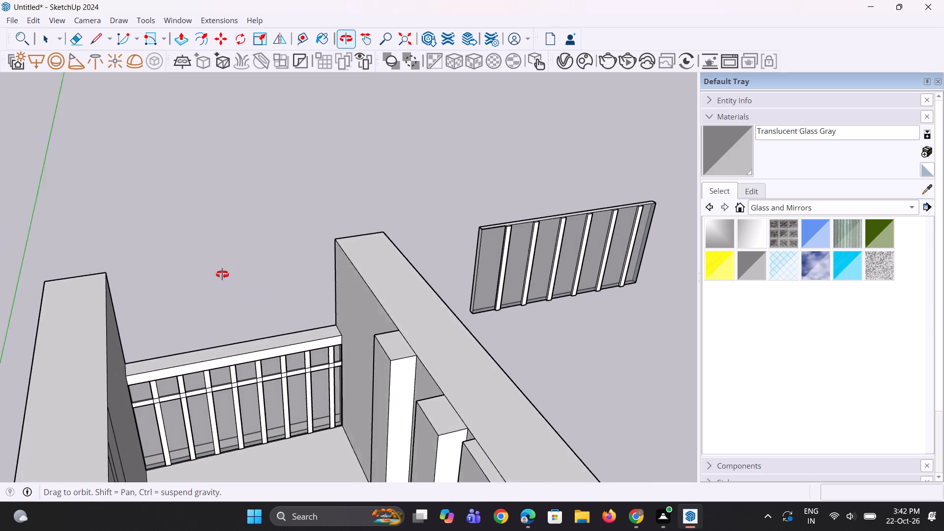
pyautogui.moveTo(222, 274); pyautogui.dragTo(219, 276, button='middle')
pyautogui.press('space')
pyautogui.press('space')
pyautogui.click(510, 308)
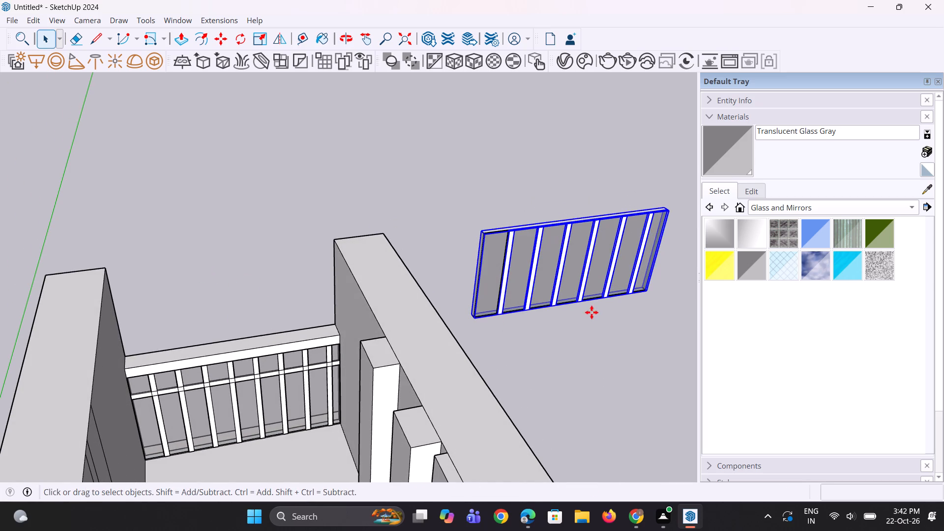
pyautogui.press('m')
pyautogui.click(651, 294)
pyautogui.scroll(-4, 646, 336)
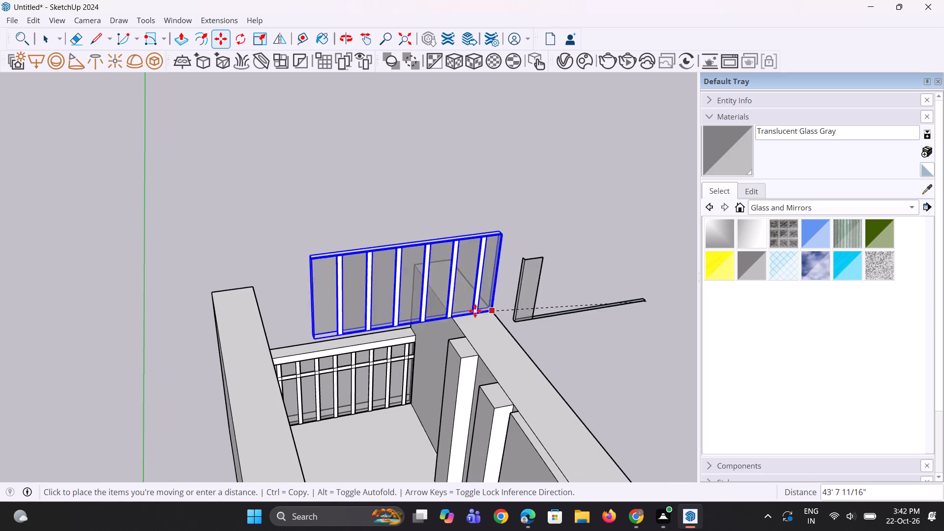
pyautogui.scroll(3, 458, 318)
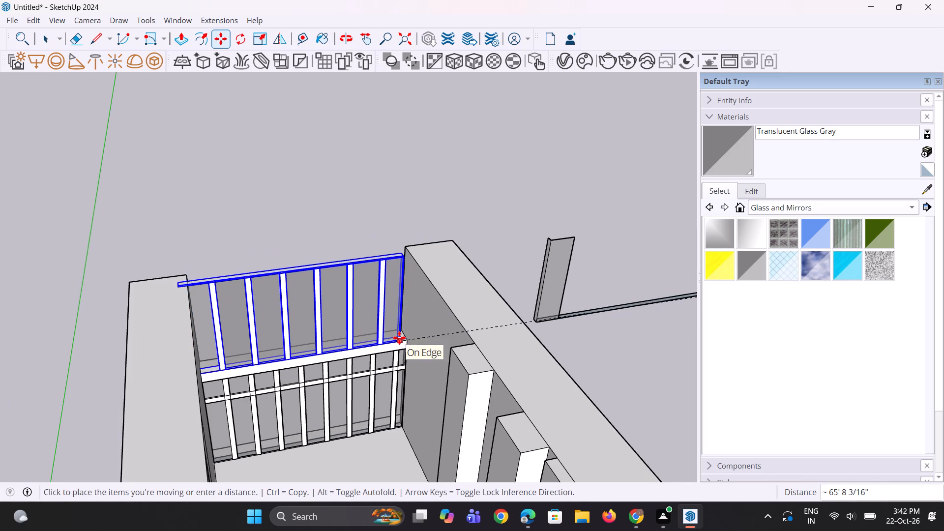
pyautogui.click(399, 338)
# Shift the upper glass panel about 1' along the beam so its lower corner meets the side wall.
pyautogui.moveTo(470, 274); pyautogui.dragTo(322, 339, button='middle')
pyautogui.scroll(4, 324, 334)
pyautogui.scroll(3, 374, 320)
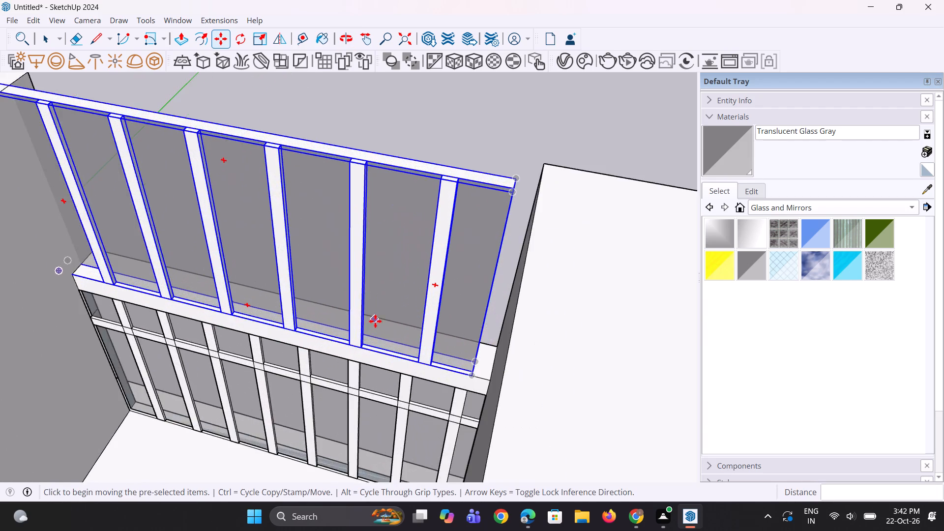
pyautogui.scroll(3, 375, 321)
pyautogui.moveTo(391, 343); pyautogui.dragTo(524, 311, button='middle')
pyautogui.click(535, 310)
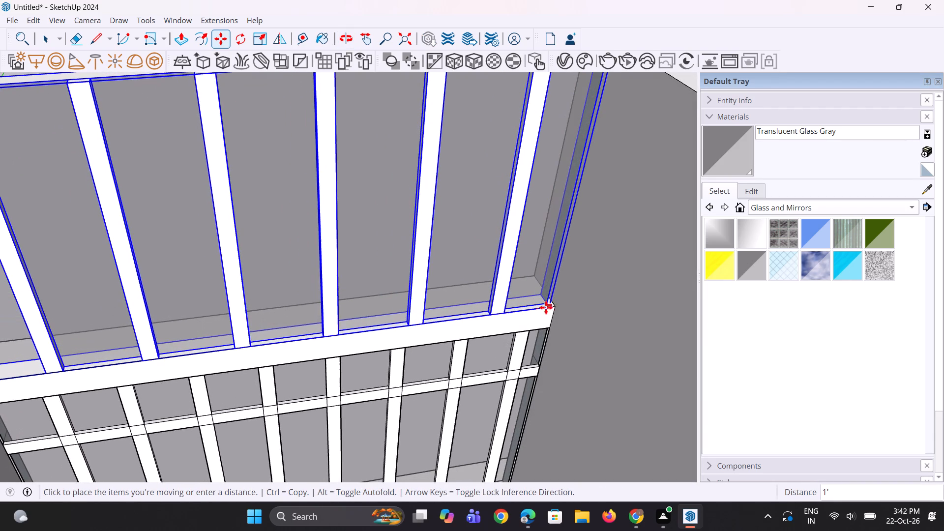
pyautogui.click(553, 307)
# Move the upper glass panel about 1' 4 7/8" toward the back wall's outer face, and clear the selection.
pyautogui.scroll(-10, 465, 371)
pyautogui.moveTo(464, 367); pyautogui.dragTo(899, 317, button='middle')
pyautogui.scroll(4, 418, 337)
pyautogui.scroll(3, 317, 276)
pyautogui.scroll(7, 356, 240)
pyautogui.click(336, 247)
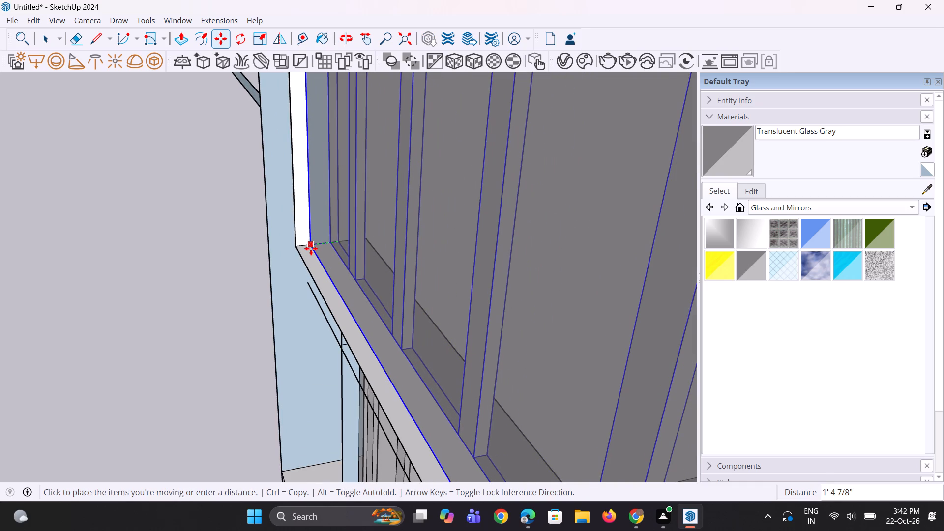
pyautogui.click(311, 248)
pyautogui.scroll(-5, 248, 304)
pyautogui.press('space')
pyautogui.press('space')
pyautogui.click(193, 320)
# Examine the fitted upper panel and the hall's interior from the outside and from the open front.
pyautogui.scroll(-5, 193, 320)
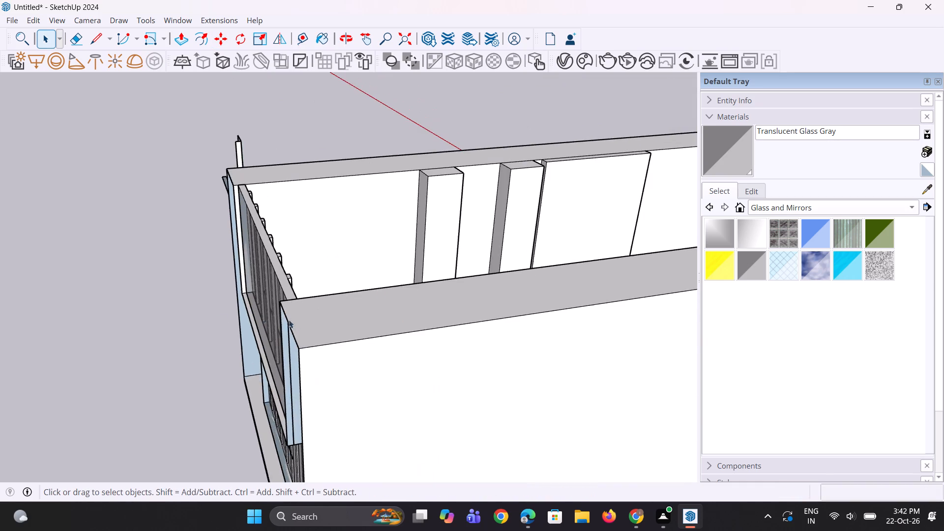
pyautogui.moveTo(289, 319); pyautogui.dragTo(153, 366, button='middle')
pyautogui.scroll(-5, 232, 300)
pyautogui.moveTo(303, 299); pyautogui.dragTo(37, 206, button='middle')
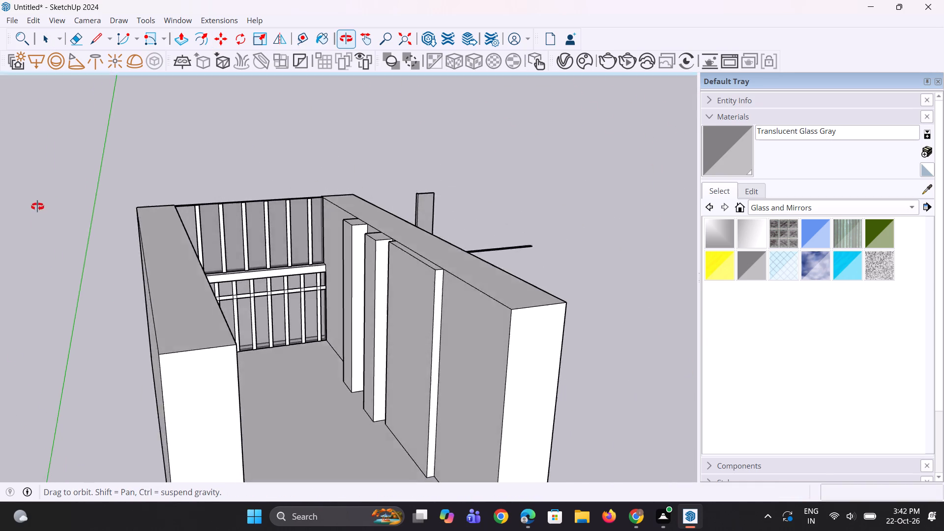
pyautogui.moveTo(37, 206); pyautogui.dragTo(36, 205, button='middle')
pyautogui.scroll(3, 259, 240)
pyautogui.moveTo(311, 312); pyautogui.dragTo(250, 297, button='middle')
pyautogui.scroll(1, 311, 312)
pyautogui.scroll(-4, 250, 297)
pyautogui.scroll(2, 250, 297)
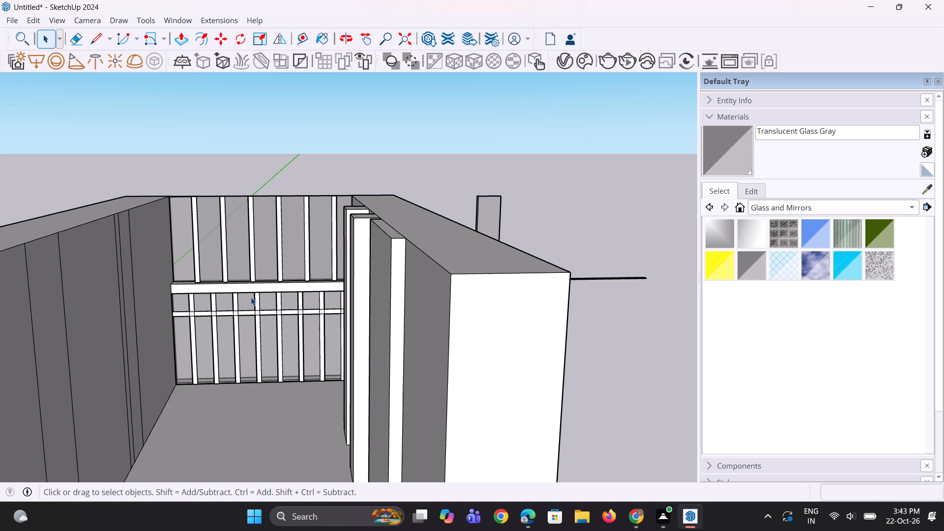
pyautogui.scroll(-2, 231, 174)
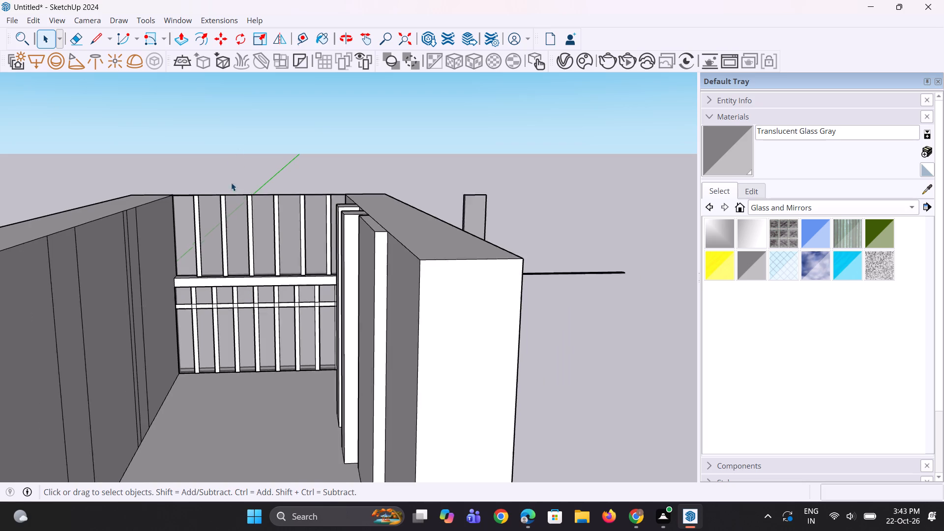
pyautogui.scroll(-1, 231, 182)
pyautogui.moveTo(188, 292); pyautogui.dragTo(154, 322, button='middle')
pyautogui.scroll(3, 128, 286)
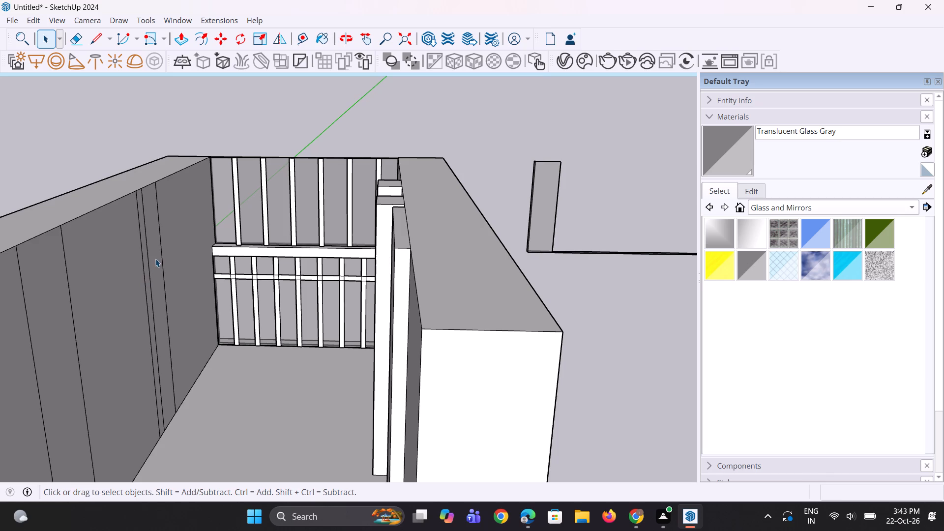
# Push the flat side wall's section nearest the back wall about 1' 4 13/16" into the wall.
pyautogui.press('p')
pyautogui.click(183, 234)
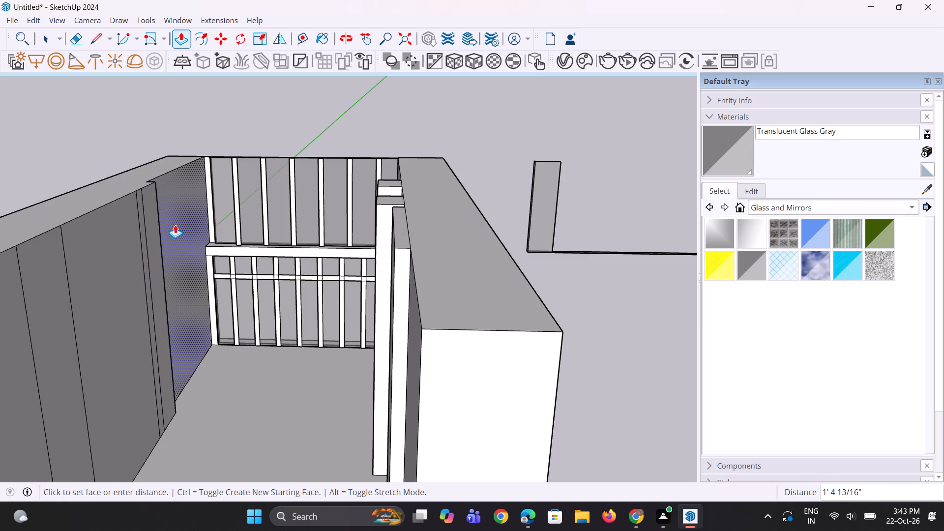
pyautogui.click(175, 225)
# Repeat the same push on that side wall's remaining strips and sections up to the open front, undoing any doubled pushes.
pyautogui.doubleClick(152, 242)
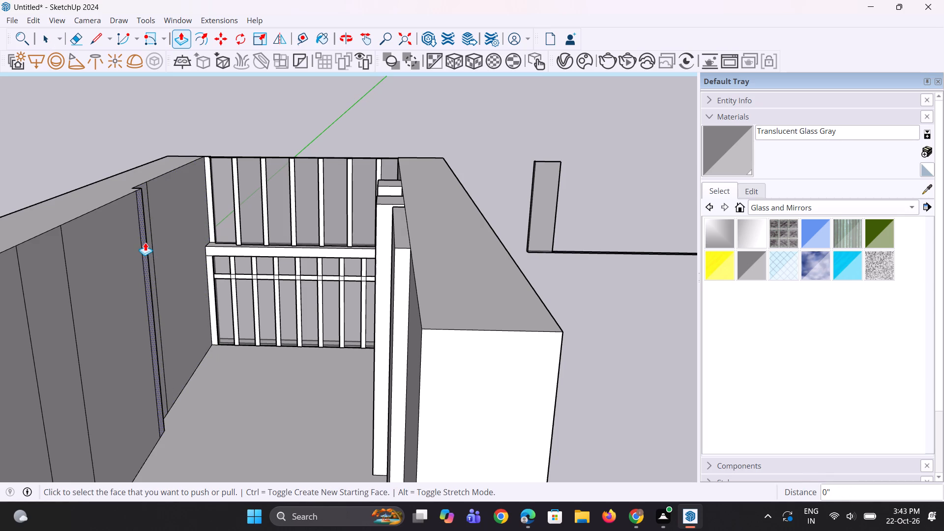
pyautogui.doubleClick(145, 242)
pyautogui.scroll(2, 120, 264)
pyautogui.doubleClick(120, 264)
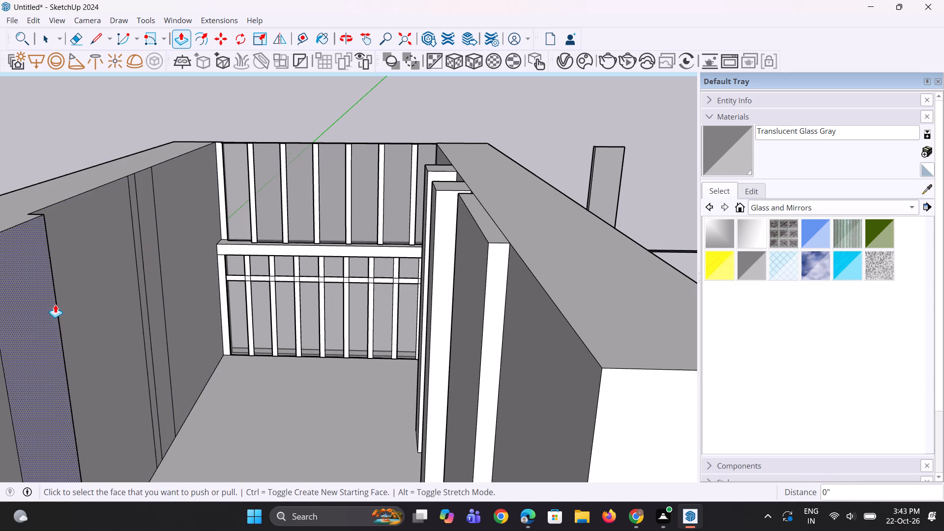
pyautogui.doubleClick(55, 304)
pyautogui.scroll(-8, 138, 252)
pyautogui.doubleClick(98, 293)
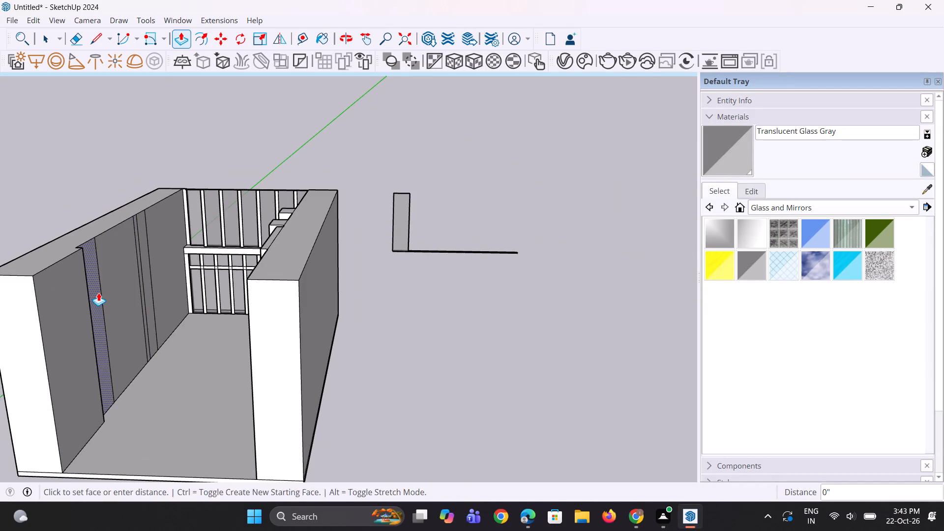
pyautogui.doubleClick(68, 313)
pyautogui.moveTo(76, 310); pyautogui.dragTo(93, 316, button='middle')
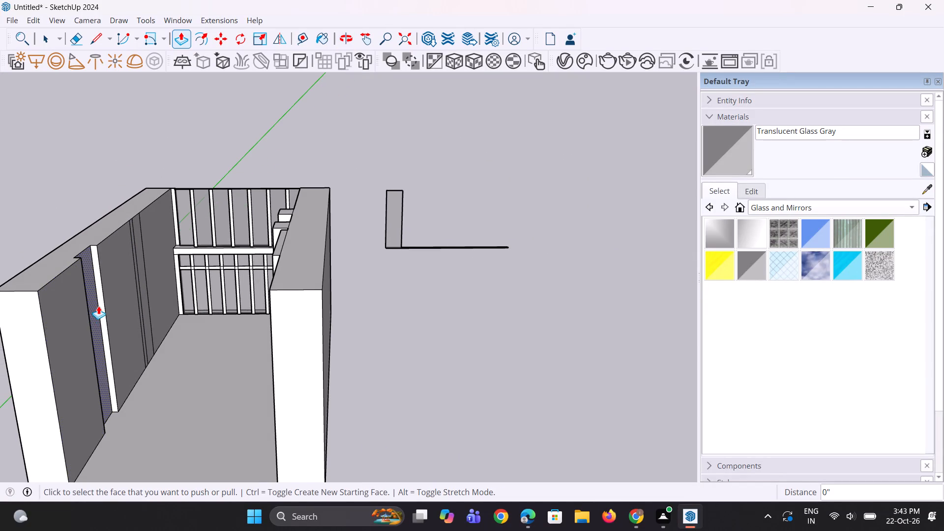
pyautogui.hotkey('ctrl', 'z')
pyautogui.scroll(1, 103, 302)
pyautogui.hotkey('ctrl', 'z')
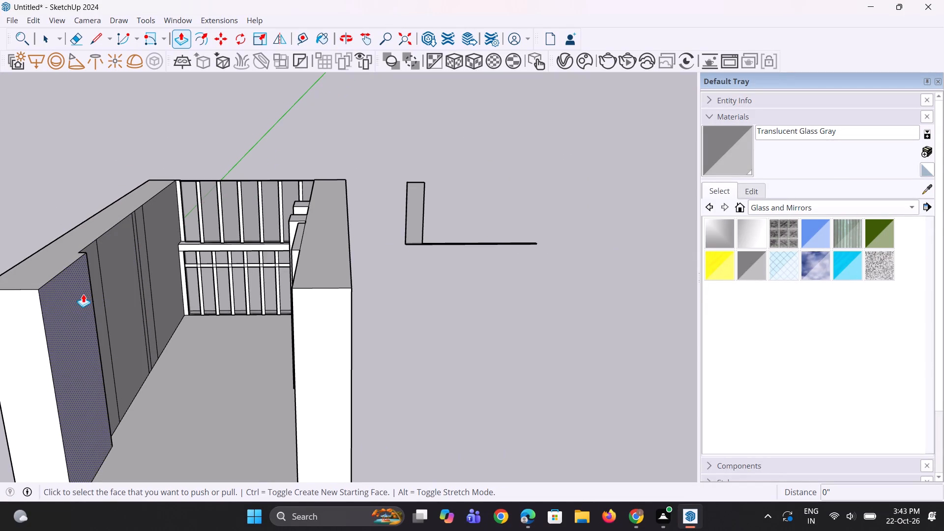
pyautogui.doubleClick(77, 299)
# Pull the side wall's narrow strip nearest the back wall about 1' 5 5/8" out into the hall.
pyautogui.scroll(-5, 77, 299)
pyautogui.scroll(1, 109, 301)
pyautogui.moveTo(114, 301); pyautogui.dragTo(131, 296, button='middle')
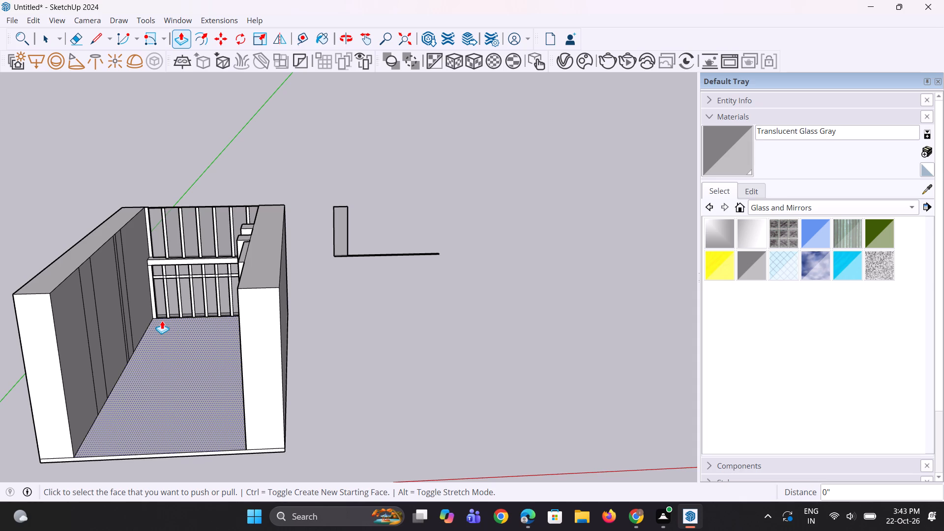
pyautogui.scroll(9, 135, 322)
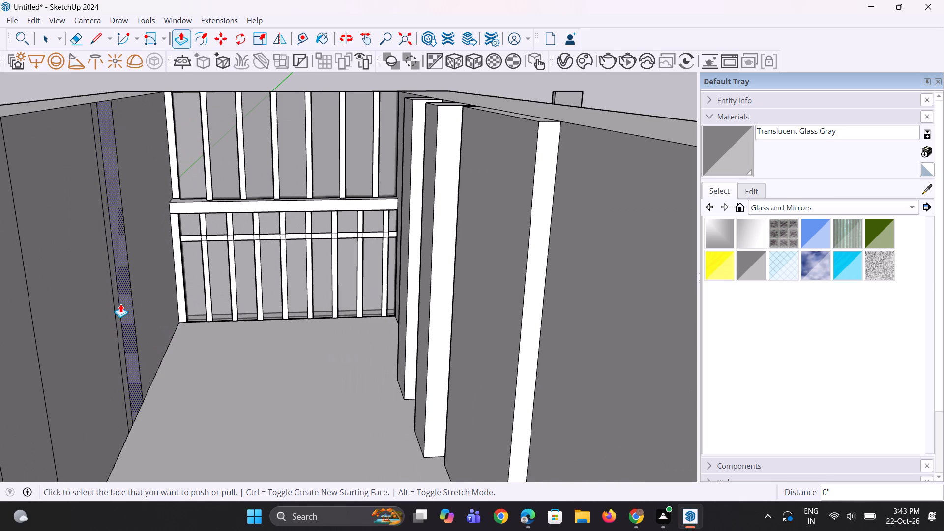
pyautogui.click(121, 303)
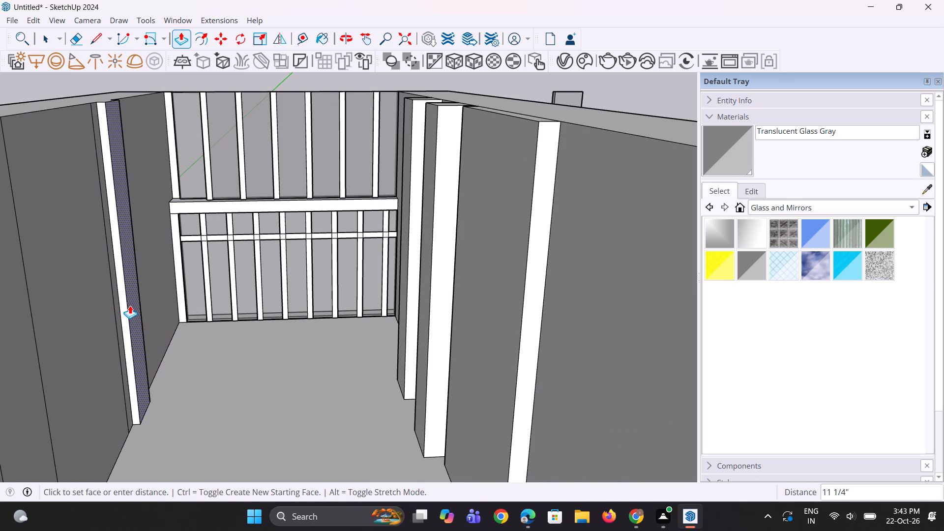
pyautogui.click(134, 305)
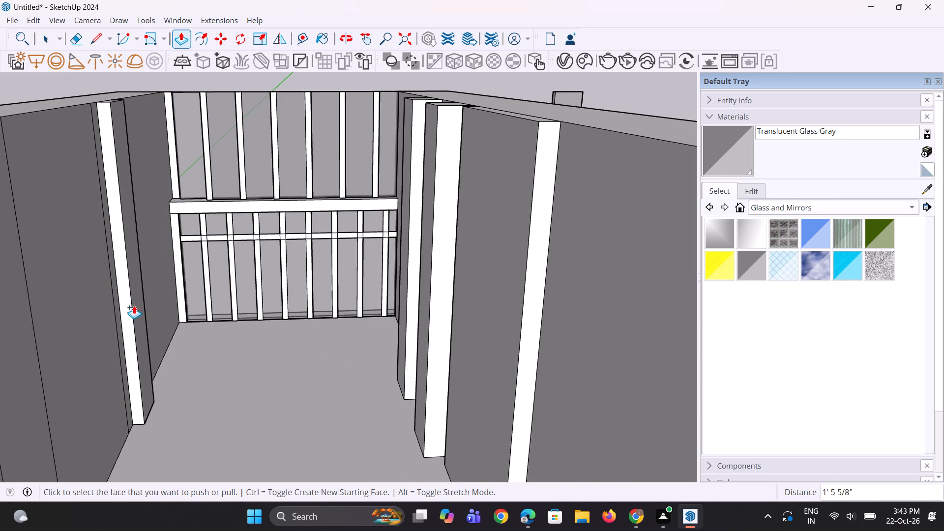
# Pull the same side wall's section nearest the open front about 1' 5 5/8" into the hall, level with the projecting strip.
pyautogui.scroll(-5, 134, 305)
pyautogui.moveTo(144, 311); pyautogui.dragTo(106, 328, button='middle')
pyautogui.scroll(2, 113, 293)
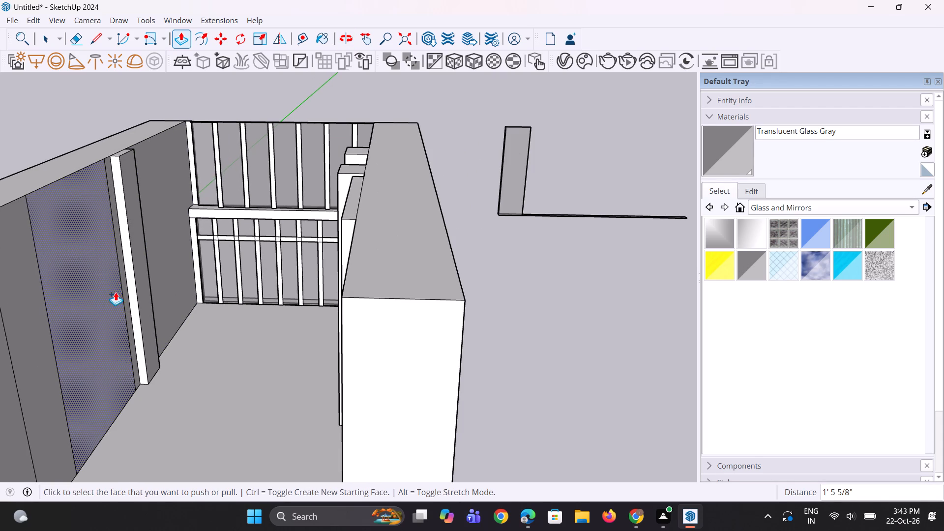
pyautogui.scroll(-8, 120, 289)
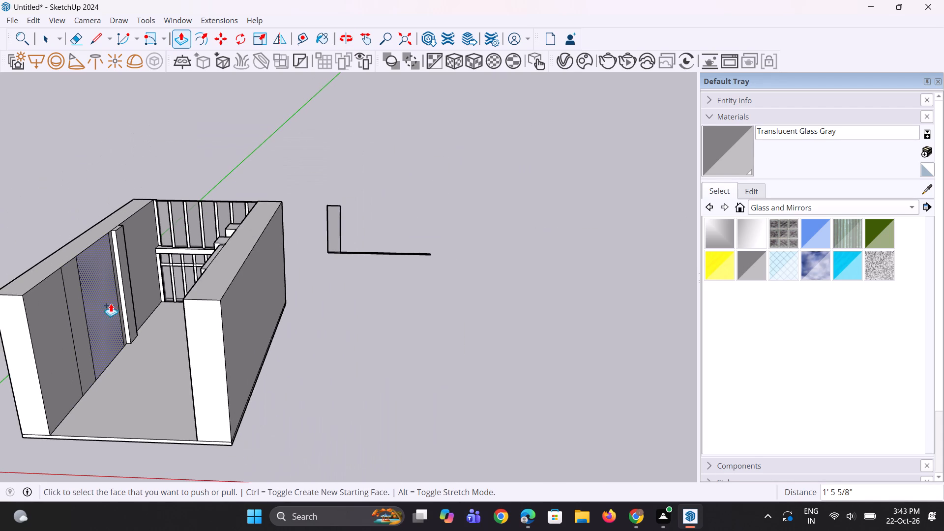
pyautogui.scroll(2, 90, 354)
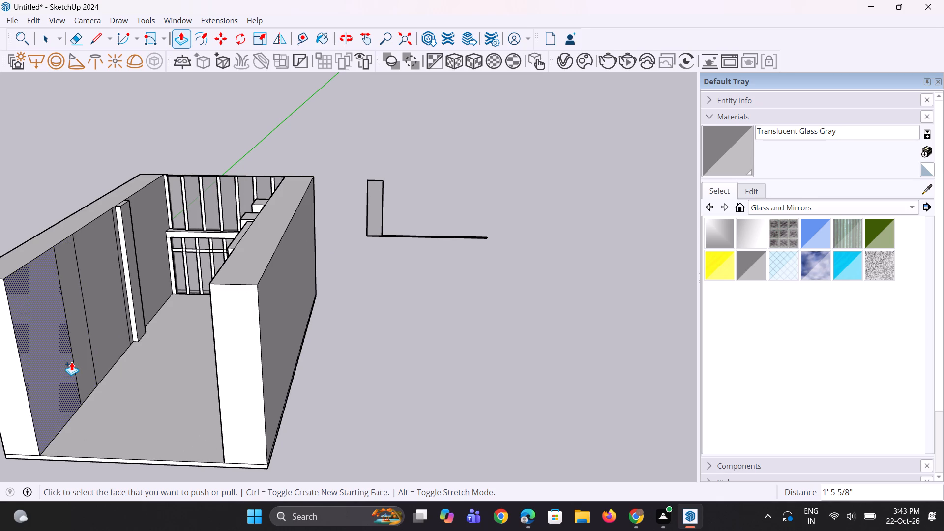
pyautogui.moveTo(74, 355); pyautogui.dragTo(9, 372, button='middle')
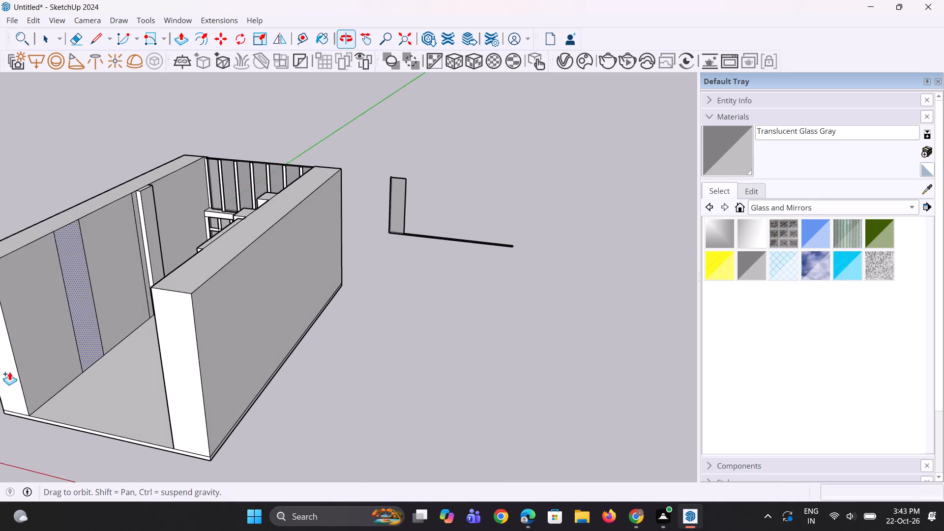
pyautogui.moveTo(9, 372); pyautogui.dragTo(10, 374, button='middle')
pyautogui.scroll(3, 25, 326)
pyautogui.click(70, 299)
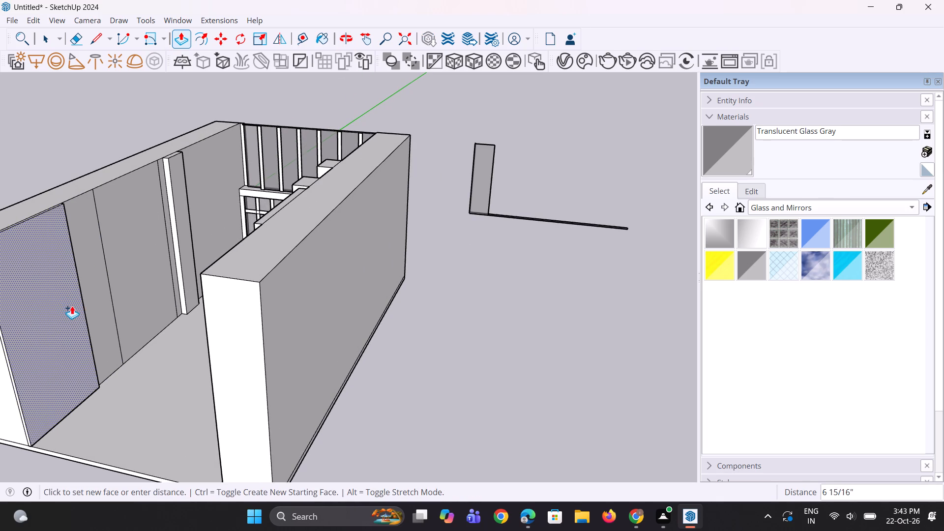
pyautogui.click(177, 169)
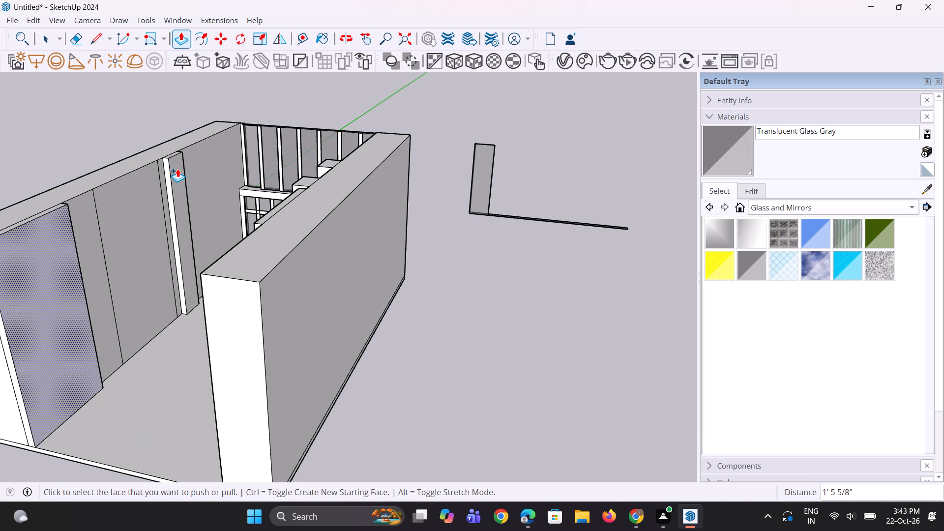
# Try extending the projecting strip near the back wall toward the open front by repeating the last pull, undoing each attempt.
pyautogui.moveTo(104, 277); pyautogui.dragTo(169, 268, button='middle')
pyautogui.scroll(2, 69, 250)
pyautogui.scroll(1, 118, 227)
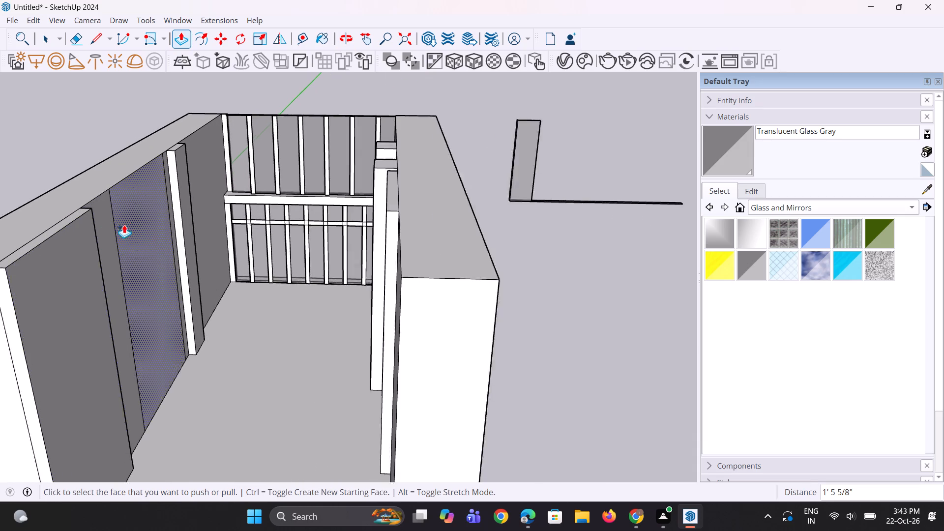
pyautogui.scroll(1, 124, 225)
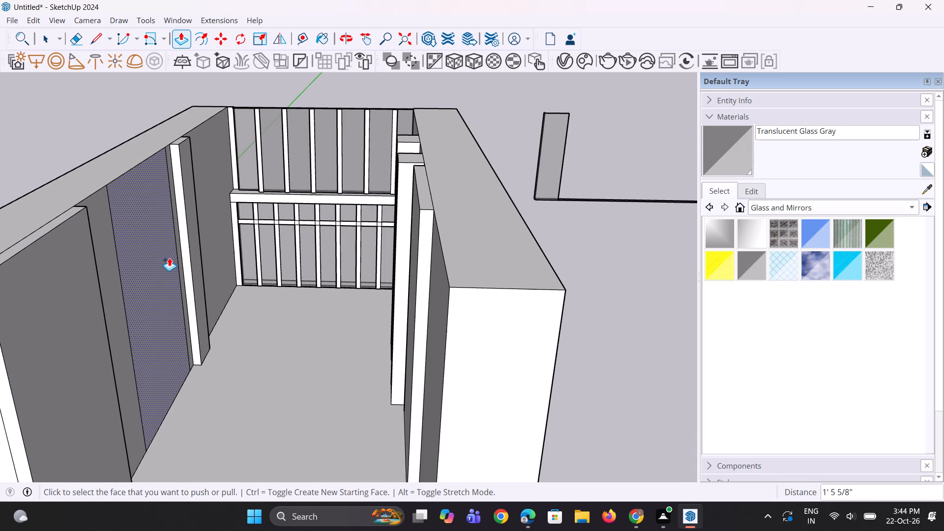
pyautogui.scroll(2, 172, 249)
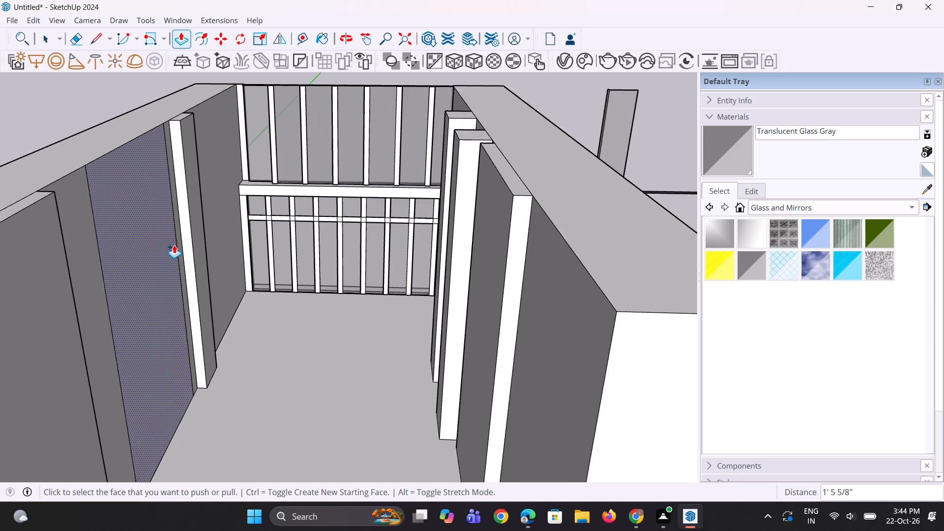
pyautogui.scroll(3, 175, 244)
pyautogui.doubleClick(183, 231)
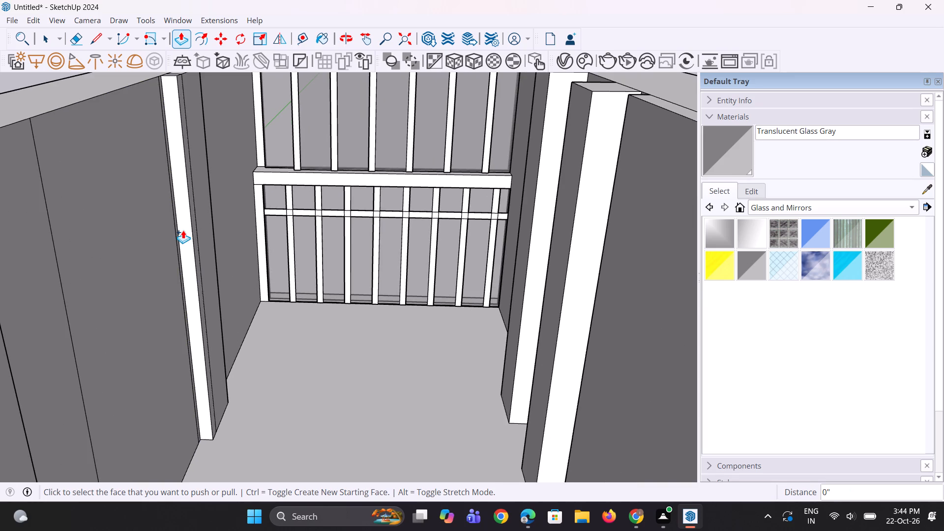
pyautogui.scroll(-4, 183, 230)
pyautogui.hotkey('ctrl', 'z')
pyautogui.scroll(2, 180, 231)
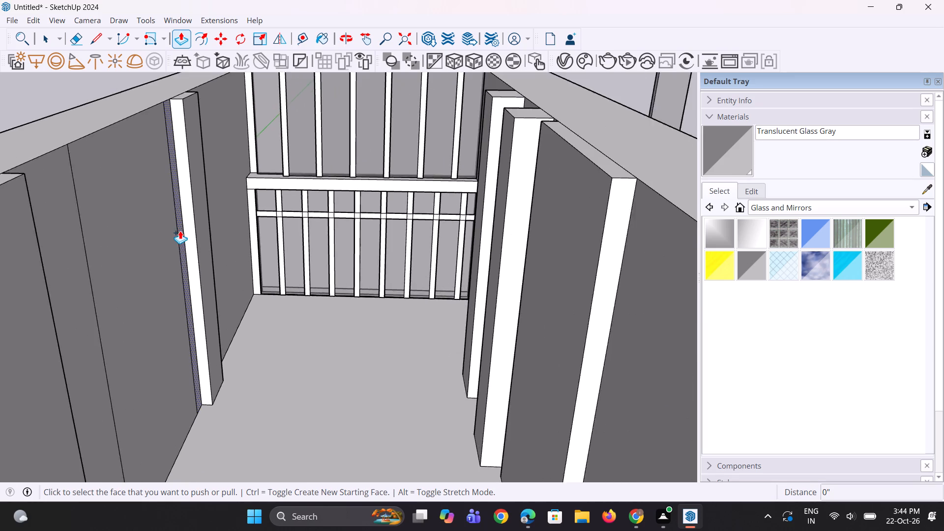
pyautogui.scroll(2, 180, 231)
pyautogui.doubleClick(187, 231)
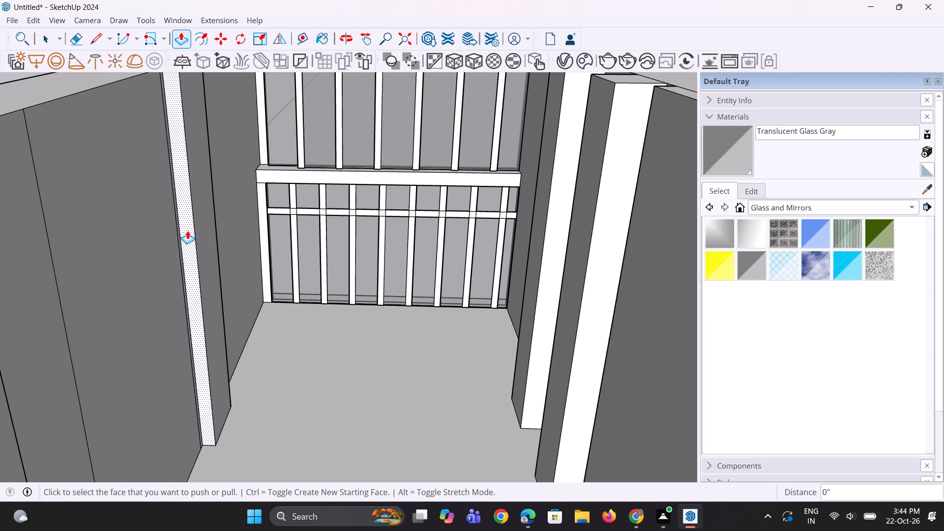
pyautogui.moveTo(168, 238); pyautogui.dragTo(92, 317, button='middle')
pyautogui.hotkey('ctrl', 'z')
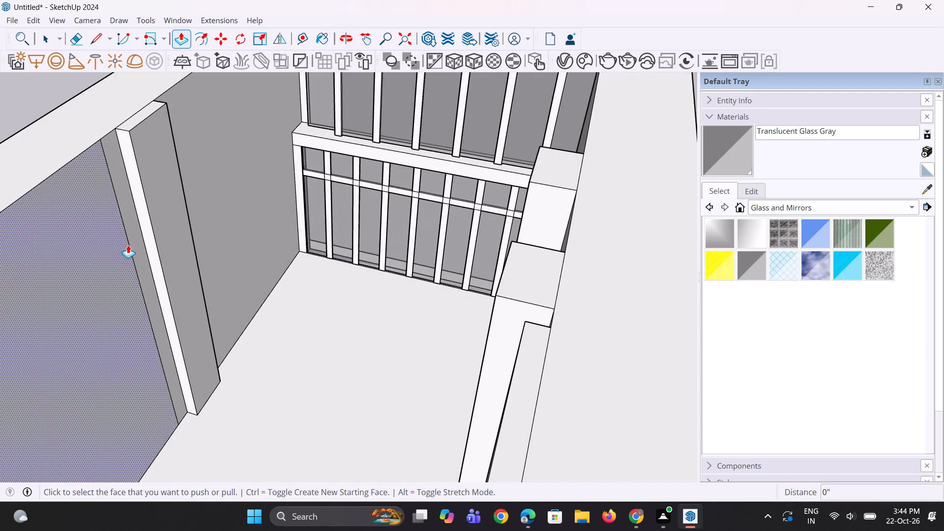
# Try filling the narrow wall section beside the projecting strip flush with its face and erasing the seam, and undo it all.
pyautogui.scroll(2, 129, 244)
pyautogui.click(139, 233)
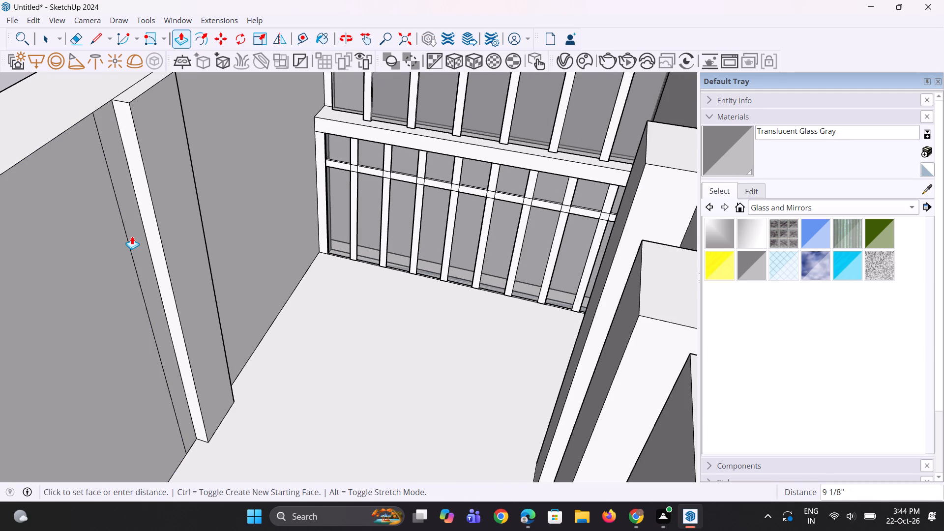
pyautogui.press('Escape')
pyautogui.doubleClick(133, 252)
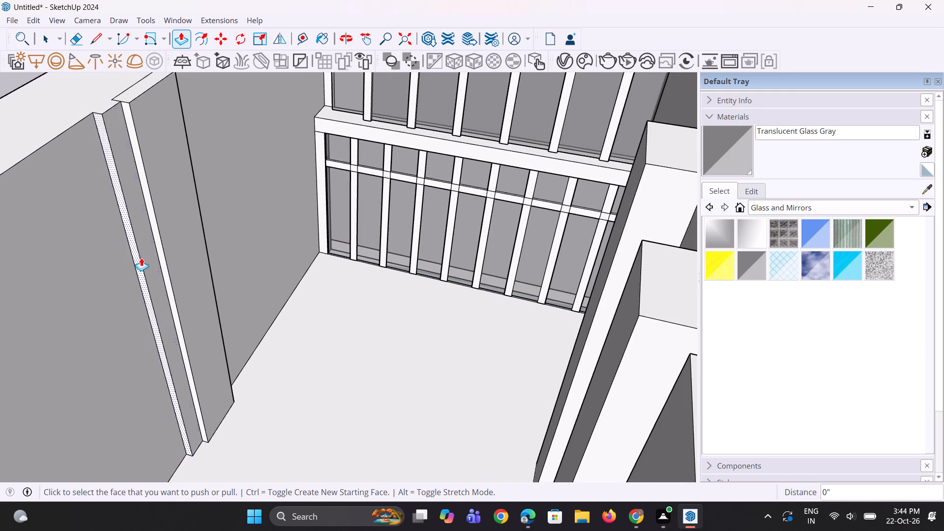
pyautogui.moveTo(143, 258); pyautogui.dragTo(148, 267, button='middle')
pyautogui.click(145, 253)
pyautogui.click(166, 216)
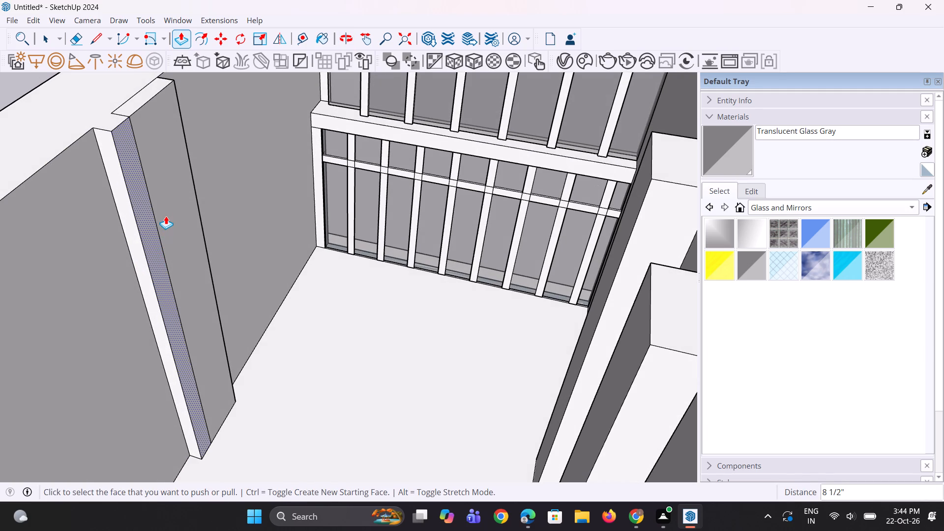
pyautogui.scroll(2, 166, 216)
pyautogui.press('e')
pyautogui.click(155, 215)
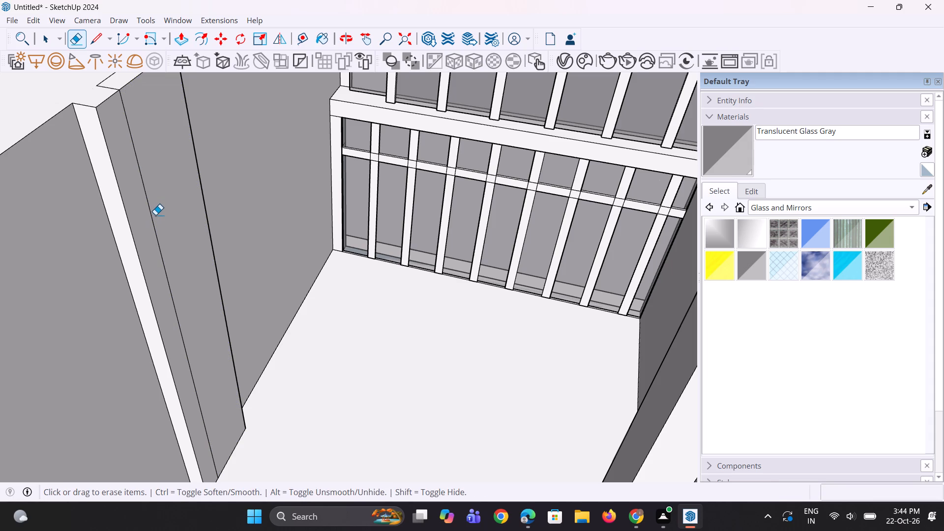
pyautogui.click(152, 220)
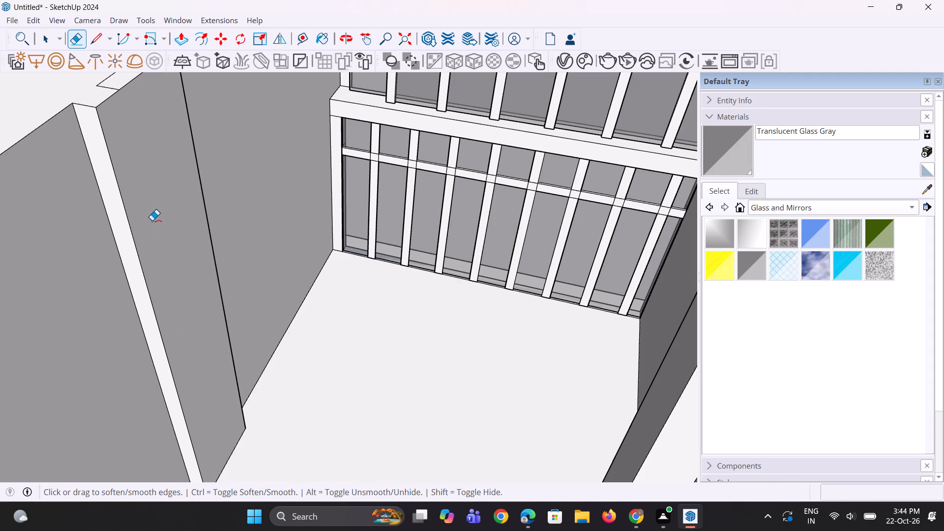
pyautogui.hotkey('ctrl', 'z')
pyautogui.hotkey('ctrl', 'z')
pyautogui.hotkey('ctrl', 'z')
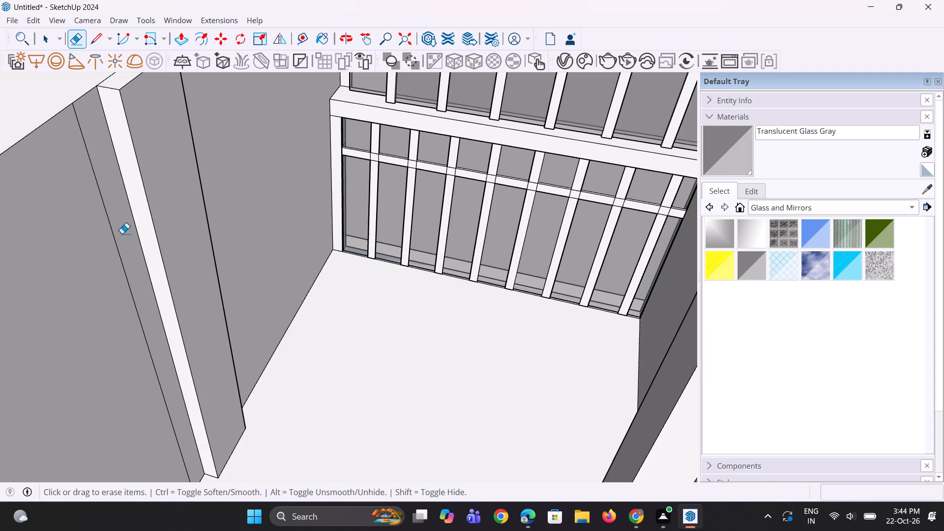
# Extend the projecting strip's open-front side about 2' 1 5/8" to the marked line on the wall.
pyautogui.press('p')
pyautogui.click(141, 213)
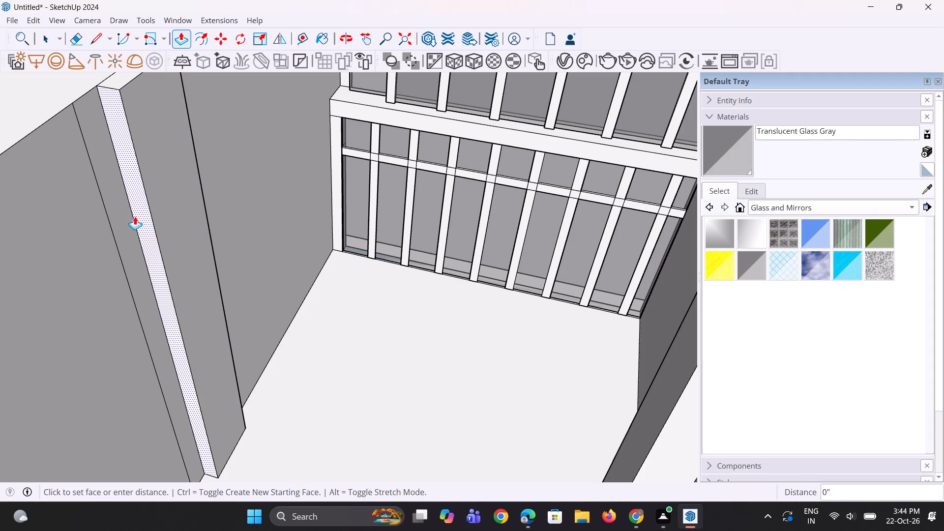
pyautogui.click(78, 122)
pyautogui.scroll(-3, 77, 274)
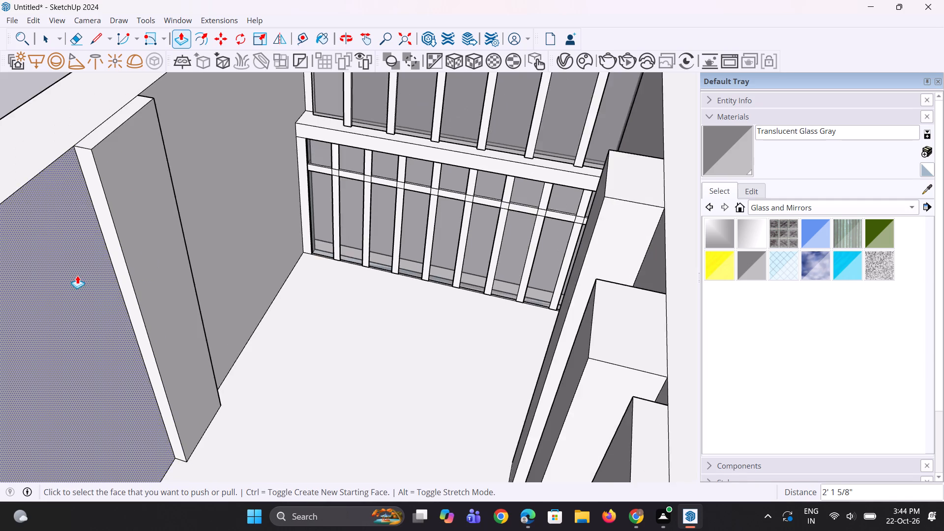
# Pull the widened strip's hall-facing side about 1' 15/16" farther into the hall.
pyautogui.scroll(-4, 78, 275)
pyautogui.click(142, 253)
pyautogui.click(147, 262)
# Push the narrow strip between the middle section and the projecting front section about 3' 2 15/16" into the wall.
pyautogui.moveTo(121, 341); pyautogui.dragTo(173, 255, button='middle')
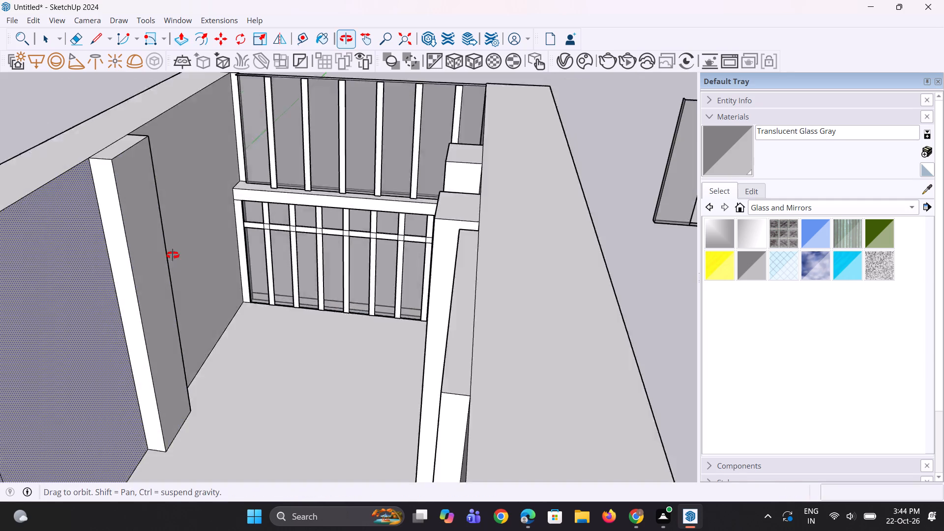
pyautogui.moveTo(173, 255); pyautogui.dragTo(173, 254, button='middle')
pyautogui.scroll(-12, 174, 251)
pyautogui.scroll(3, 131, 275)
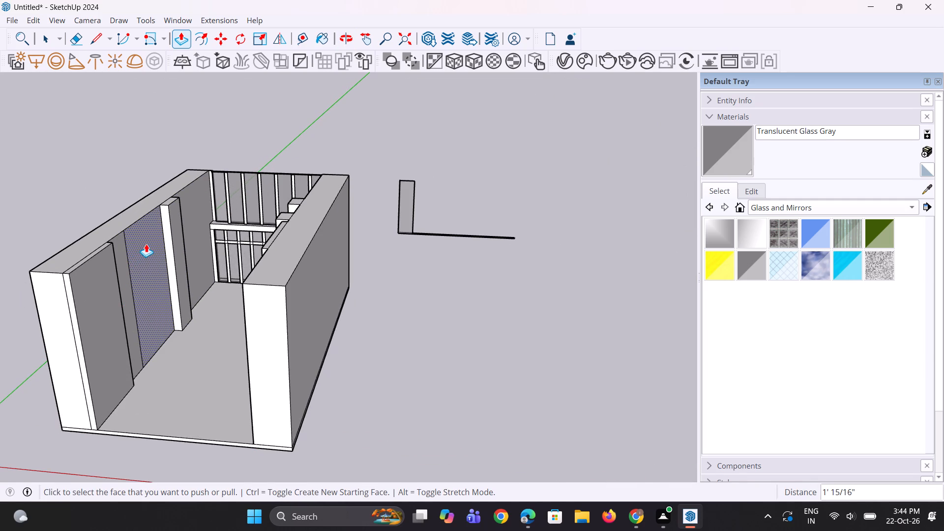
pyautogui.scroll(-3, 147, 243)
pyautogui.moveTo(146, 244); pyautogui.dragTo(157, 223, button='middle')
pyautogui.scroll(3, 163, 219)
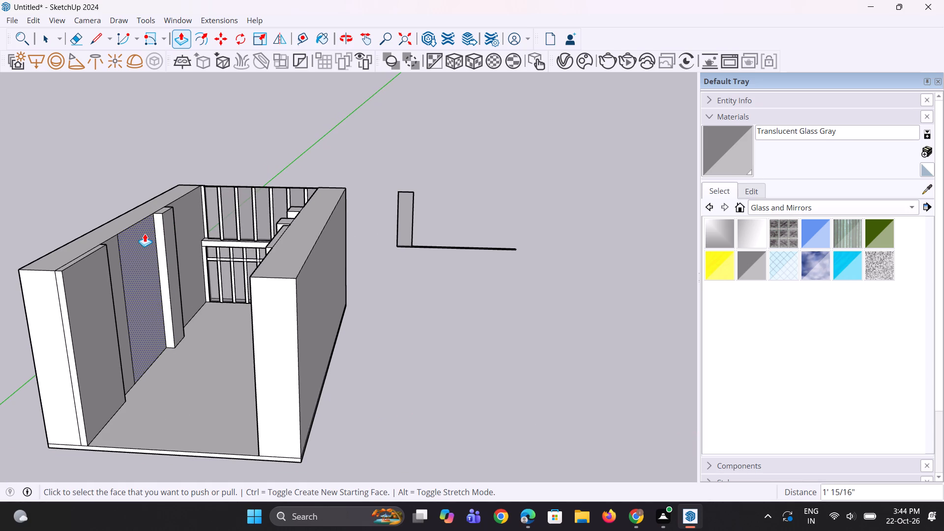
pyautogui.scroll(6, 118, 272)
pyautogui.click(118, 272)
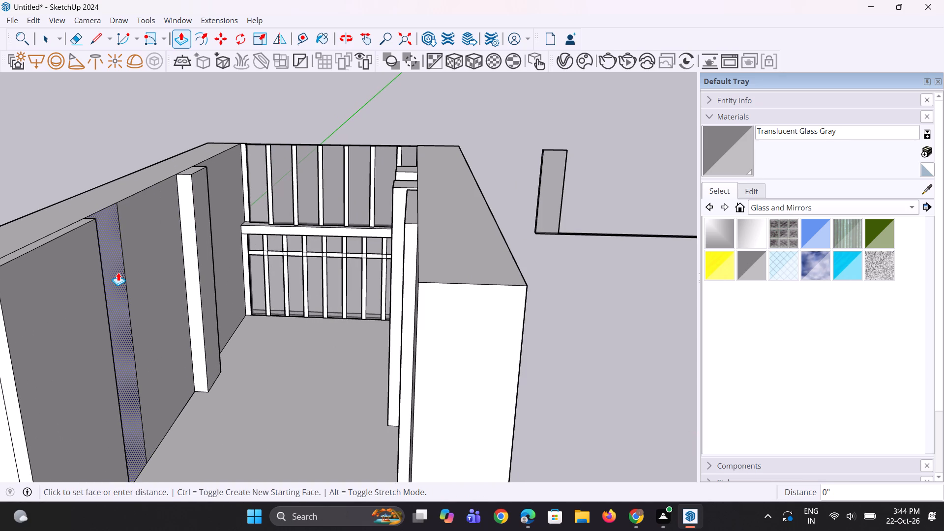
pyautogui.click(94, 213)
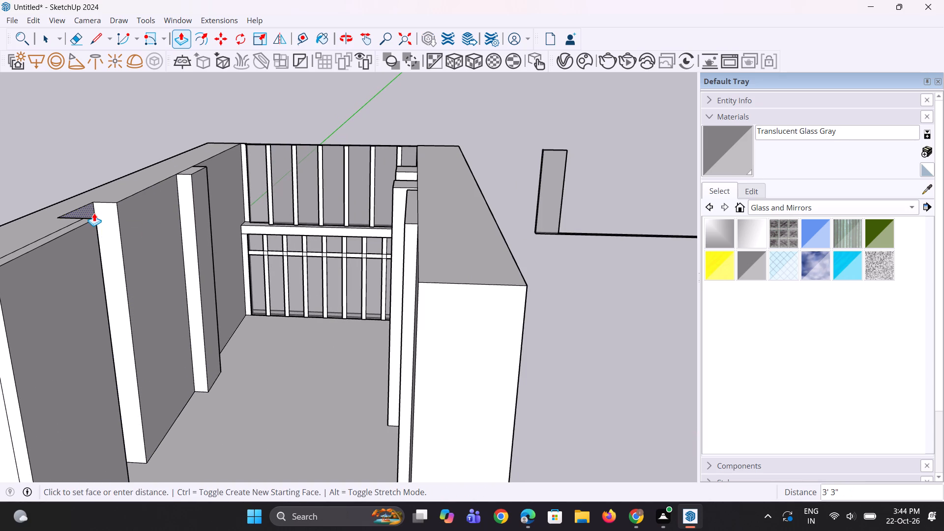
# Widen the new wall recess by pushing its side face about 3' 9 5/8" toward the back wall.
pyautogui.scroll(-1, 113, 217)
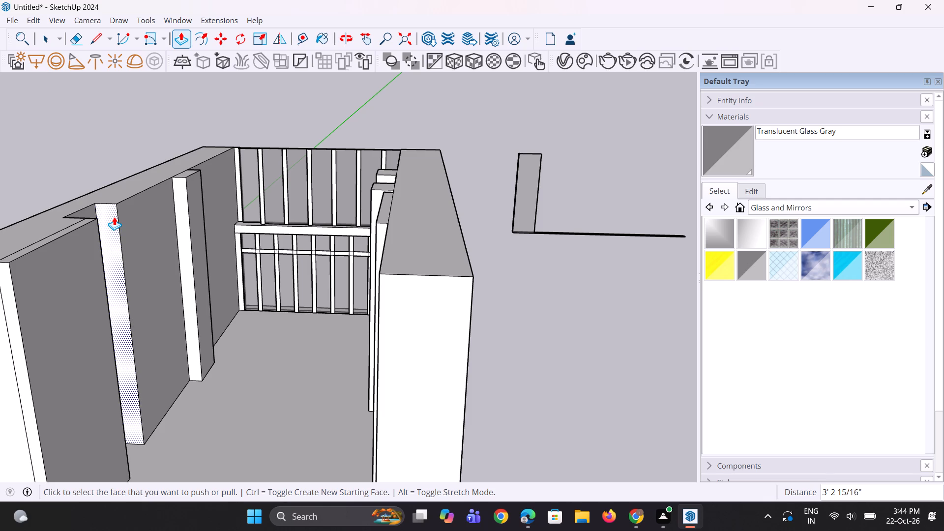
pyautogui.scroll(-3, 114, 217)
pyautogui.moveTo(107, 239); pyautogui.dragTo(90, 225, button='middle')
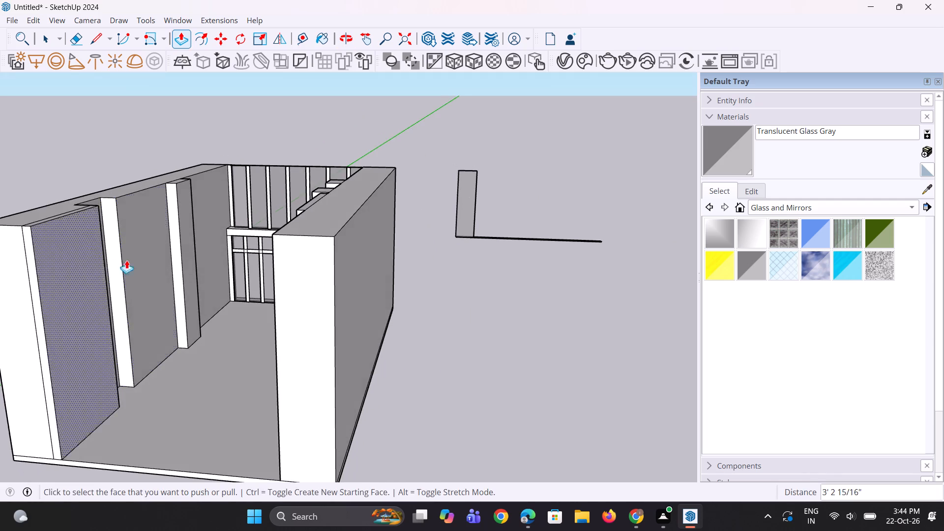
pyautogui.moveTo(142, 273); pyautogui.dragTo(190, 300, button='middle')
pyautogui.scroll(5, 144, 288)
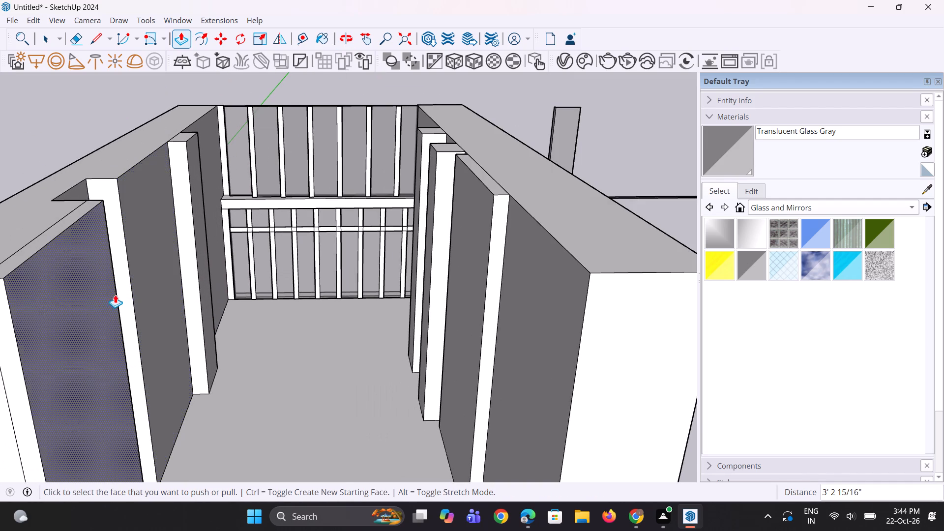
pyautogui.click(127, 294)
pyautogui.click(133, 279)
# On the opposite side wall, pull the wide raised section in front of the two strips about 2' 1 3/16" into the hall.
pyautogui.moveTo(132, 281); pyautogui.dragTo(93, 281, button='middle')
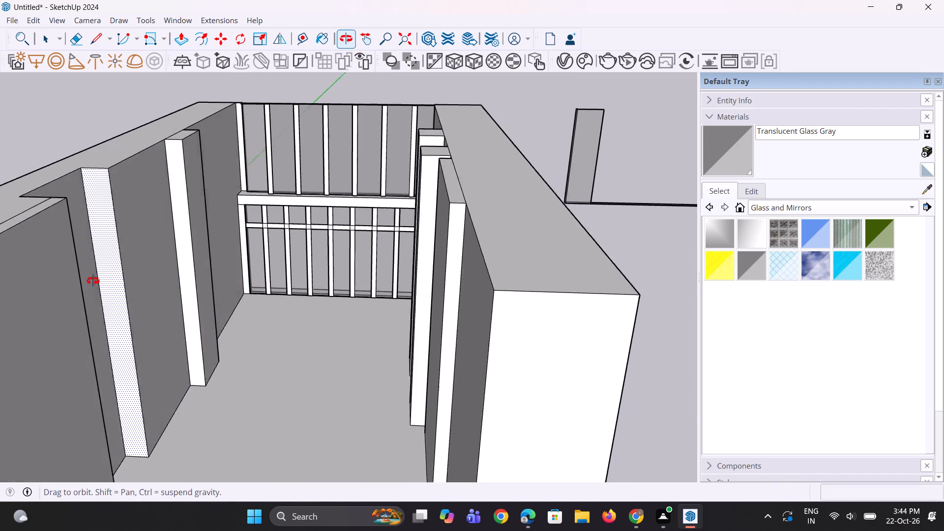
pyautogui.moveTo(93, 281); pyautogui.dragTo(92, 281, button='middle')
pyautogui.scroll(-5, 89, 271)
pyautogui.moveTo(92, 269); pyautogui.dragTo(271, 280, button='middle')
pyautogui.scroll(-5, 200, 285)
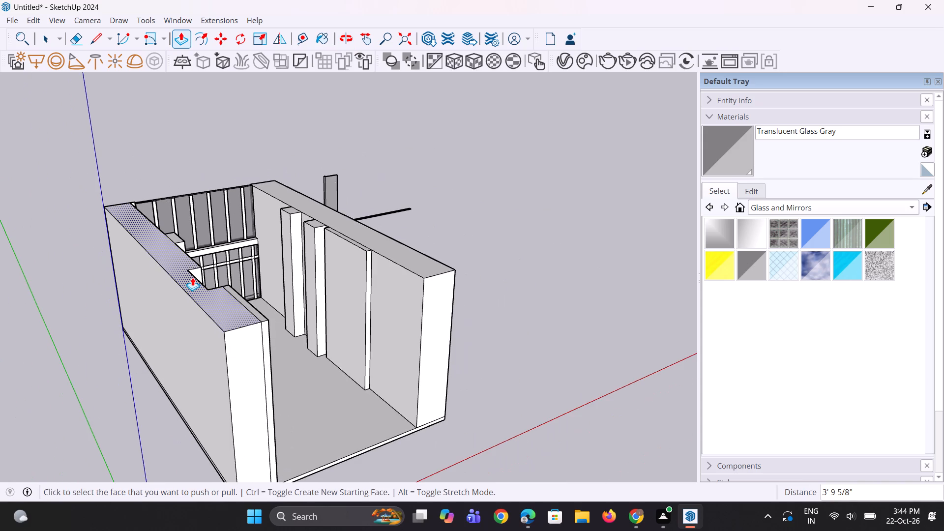
pyautogui.scroll(3, 279, 272)
pyautogui.scroll(2, 325, 241)
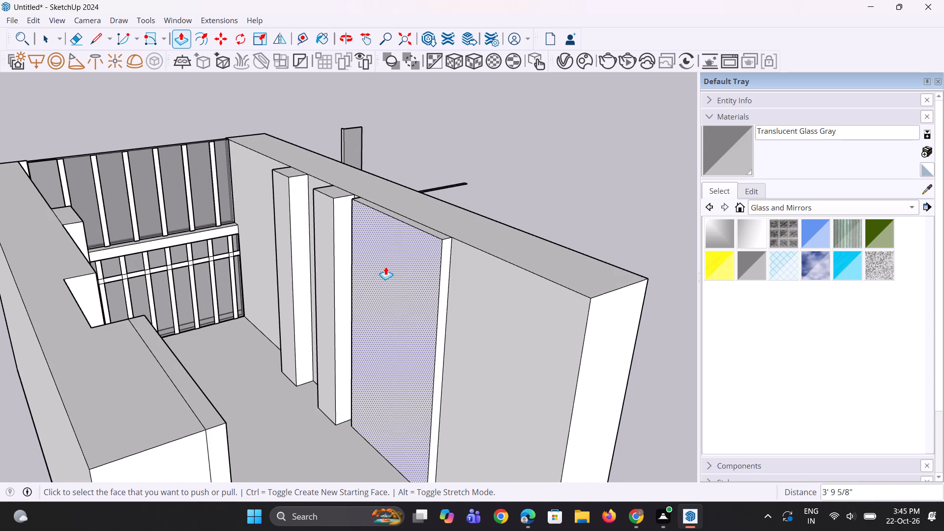
pyautogui.click(397, 272)
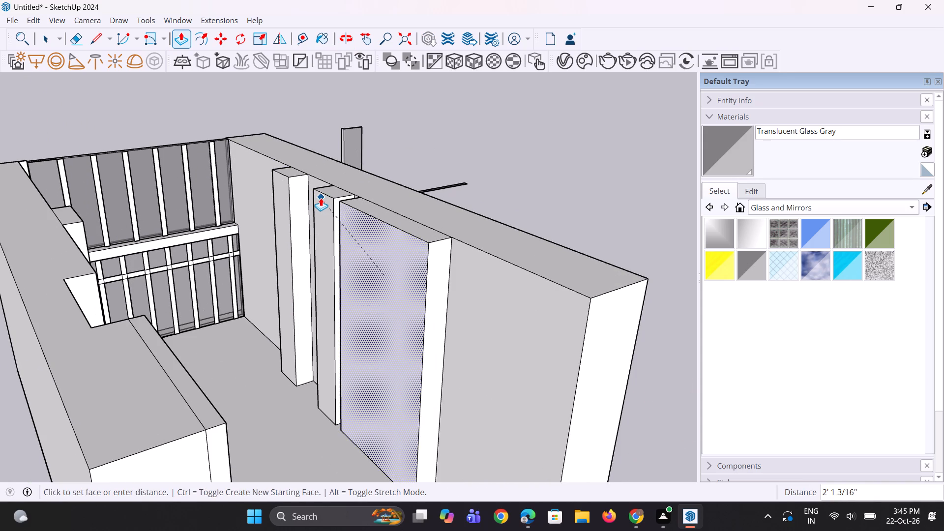
pyautogui.click(321, 198)
pyautogui.scroll(-3, 329, 236)
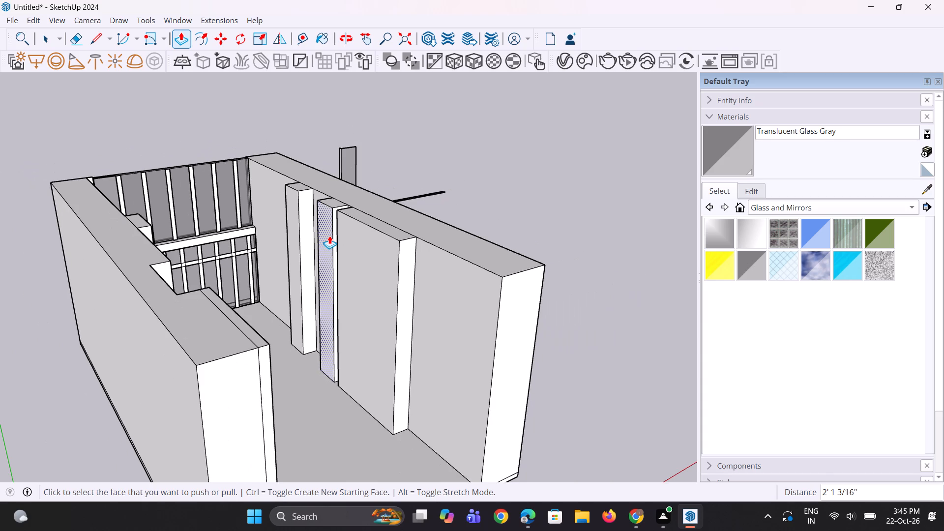
pyautogui.scroll(3, 325, 225)
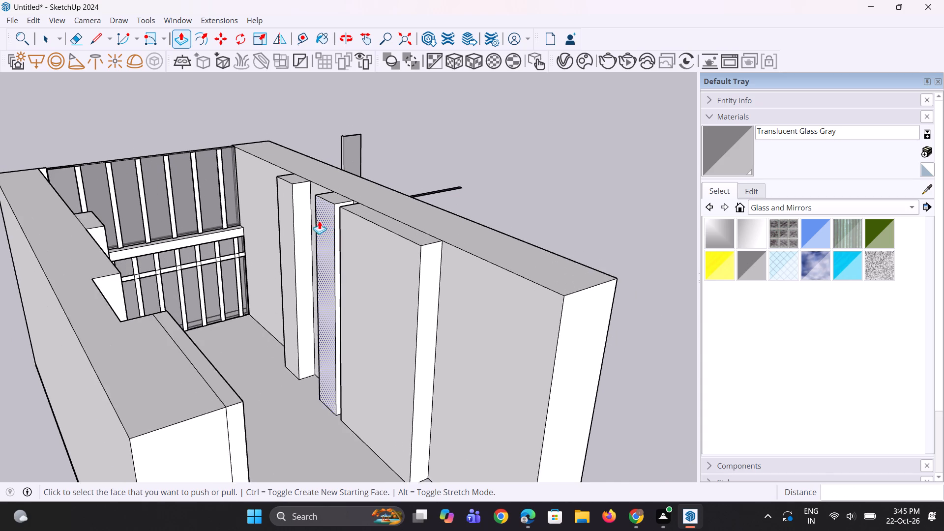
# Pull the hall-facing sides of both projecting strips and the wide section in front of them about 1' 3 5/16" farther into the hall.
pyautogui.click(286, 208)
pyautogui.click(280, 210)
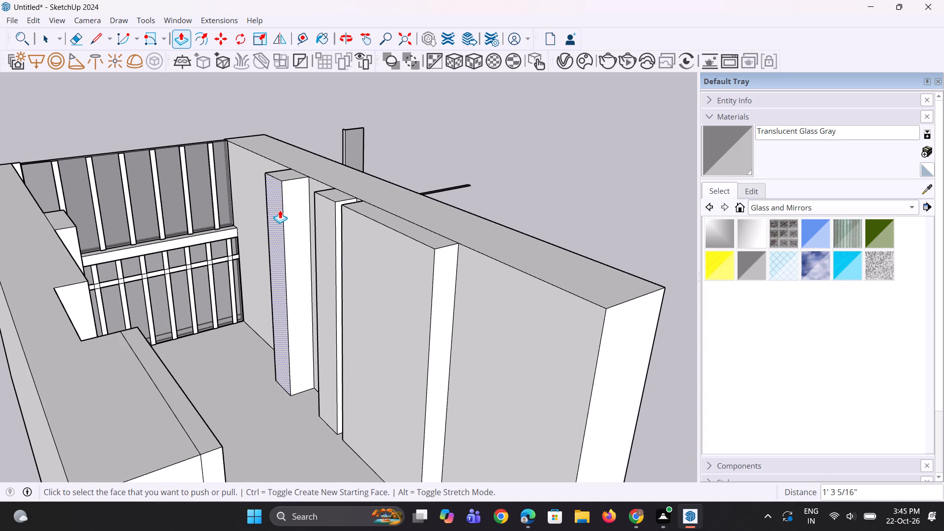
pyautogui.doubleClick(325, 252)
pyautogui.doubleClick(354, 285)
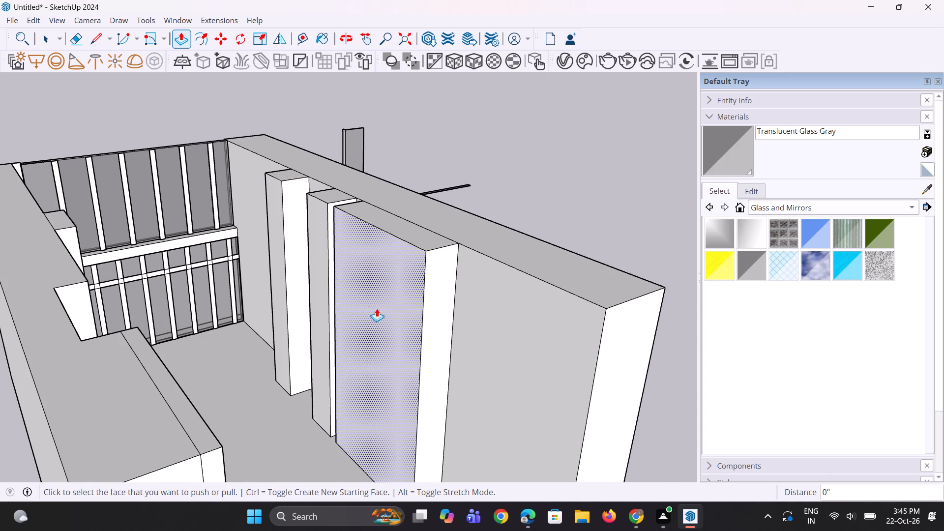
# Push the wide section's narrow side face about 2' 3 15/16" away from the neighbouring strip, widening the gap between them.
pyautogui.moveTo(307, 279); pyautogui.dragTo(507, 284, button='middle')
pyautogui.scroll(3, 431, 250)
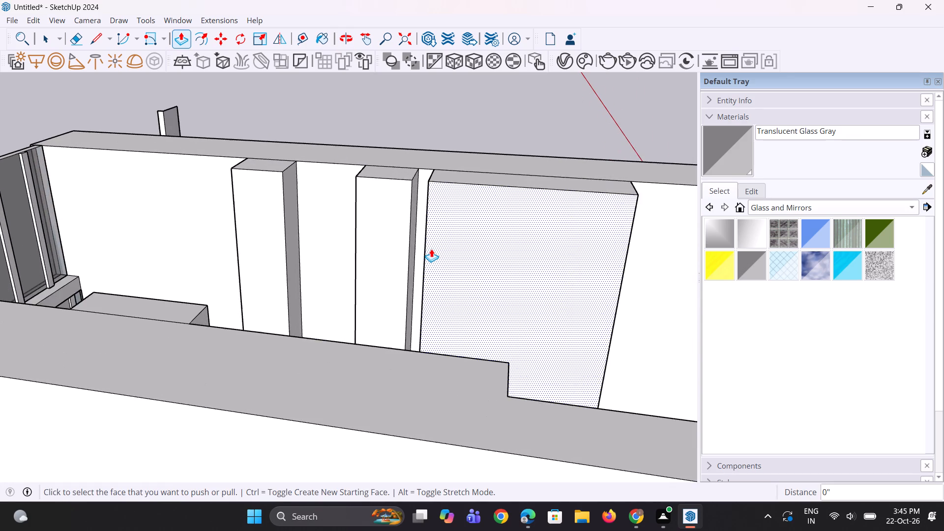
pyautogui.scroll(1, 431, 249)
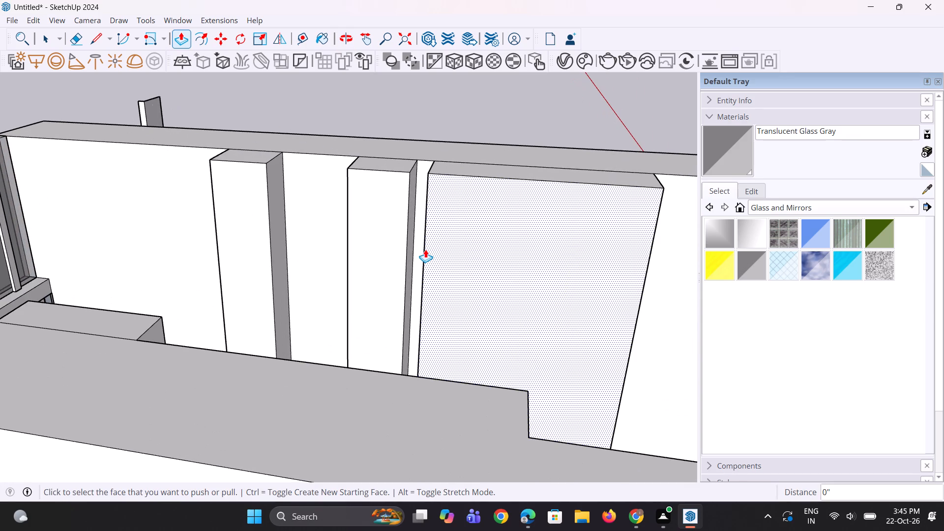
pyautogui.scroll(5, 425, 249)
pyautogui.moveTo(425, 249); pyautogui.dragTo(495, 258, button='middle')
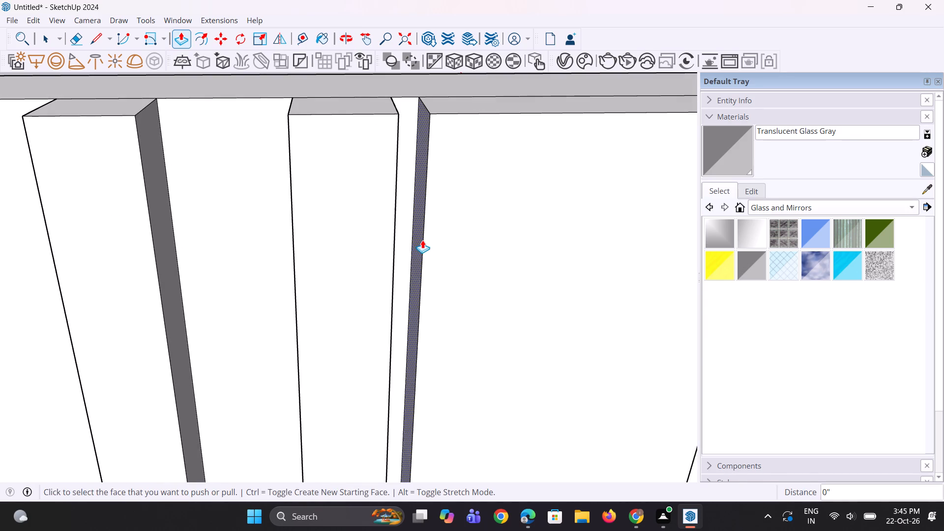
pyautogui.click(422, 240)
pyautogui.click(460, 241)
# Examine the whole hall from the open front, checking the projections and recesses along both side walls.
pyautogui.moveTo(424, 266); pyautogui.dragTo(251, 218, button='middle')
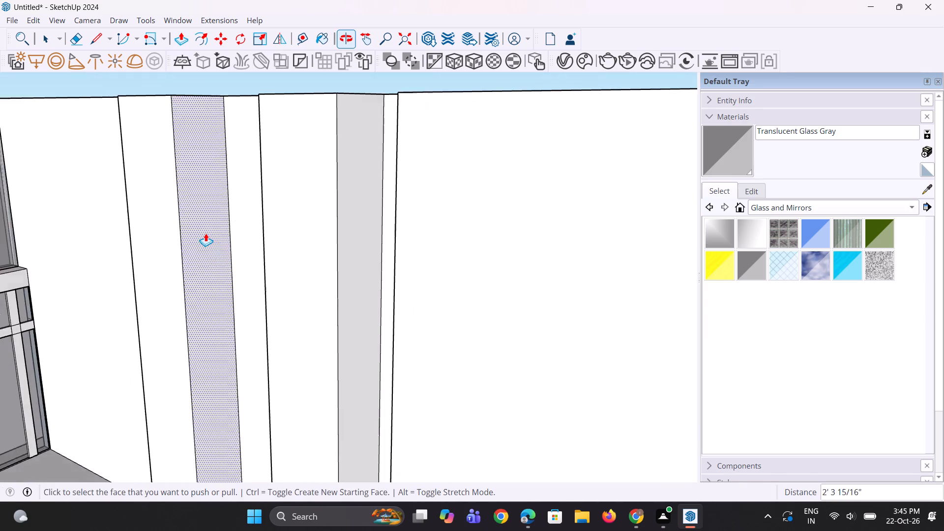
pyautogui.scroll(-12, 206, 233)
pyautogui.moveTo(283, 251); pyautogui.dragTo(79, 244, button='middle')
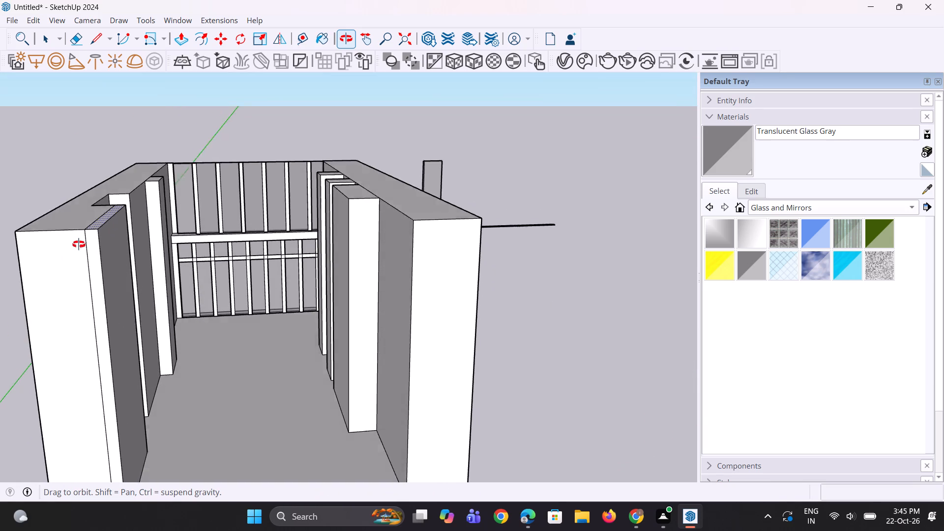
pyautogui.moveTo(79, 244); pyautogui.dragTo(79, 242, button='middle')
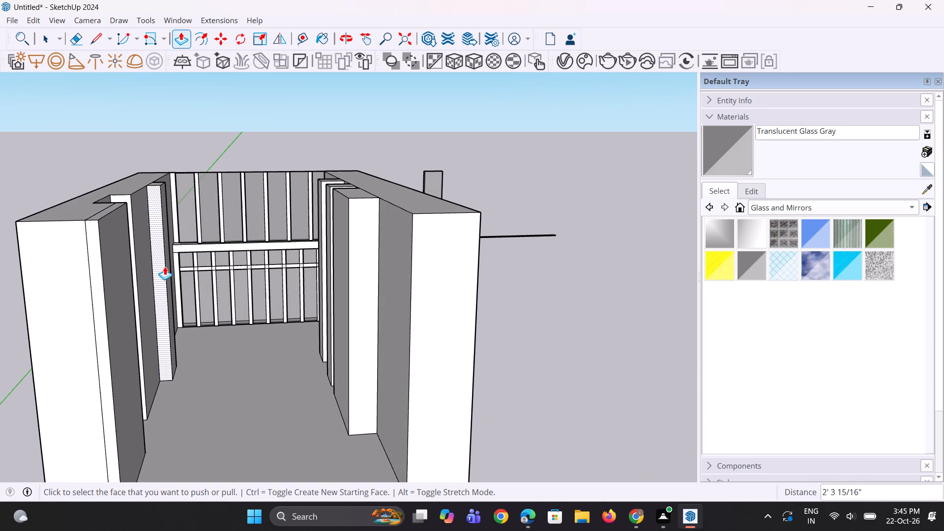
pyautogui.scroll(-4, 164, 266)
pyautogui.moveTo(164, 266); pyautogui.dragTo(150, 256, button='middle')
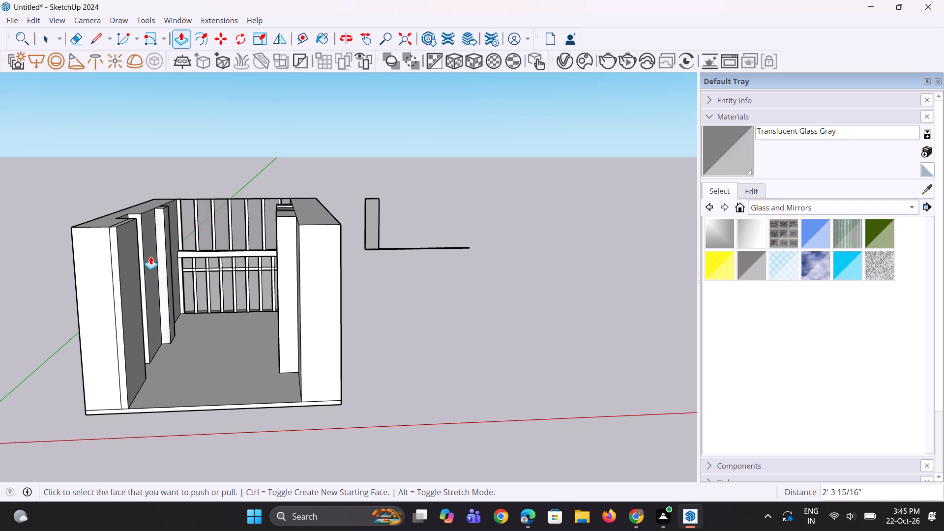
pyautogui.moveTo(150, 256); pyautogui.dragTo(164, 275, button='middle')
pyautogui.press('Escape')
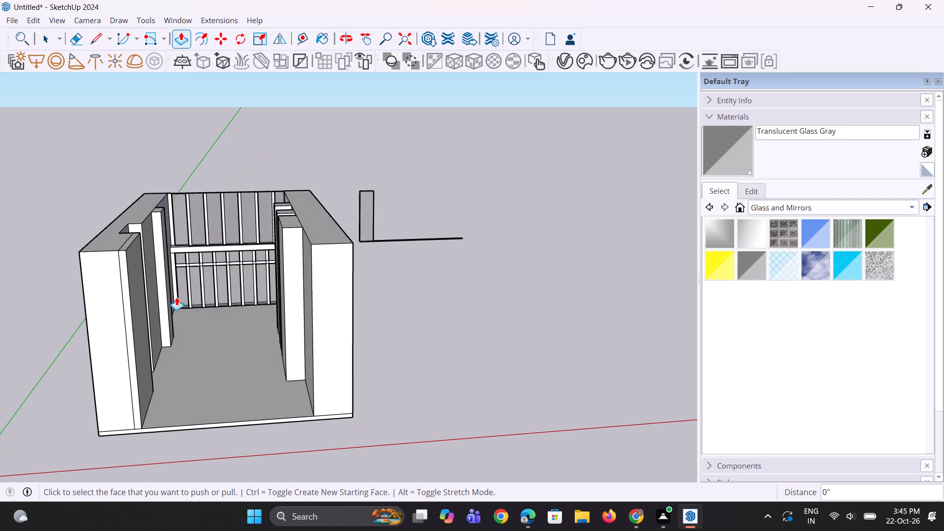
pyautogui.scroll(-3, 177, 299)
pyautogui.moveTo(201, 328); pyautogui.dragTo(186, 296, button='middle')
pyautogui.write('v')
pyautogui.press('space')
pyautogui.press('space')
pyautogui.press('space')
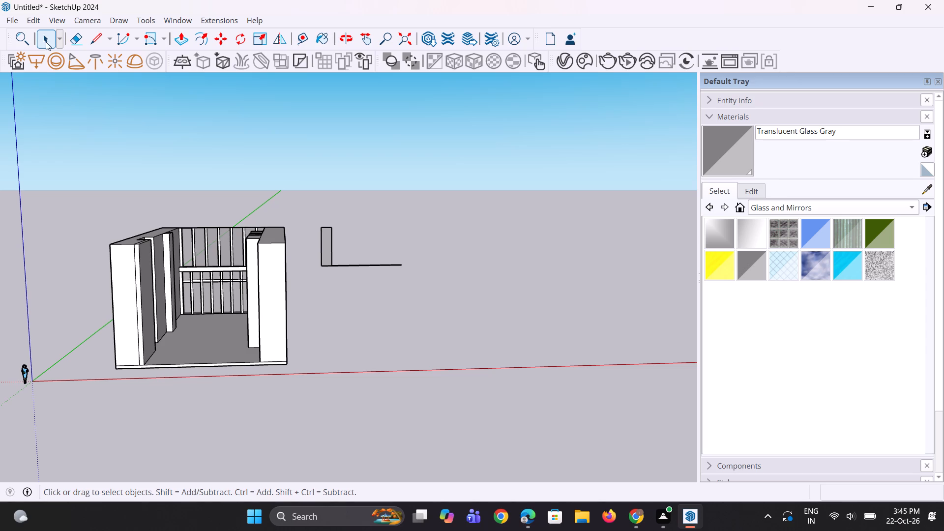
# Import the chair model 1+(1) from the Downloads folder into the empty area beside the hall.
pyautogui.click(14, 17)
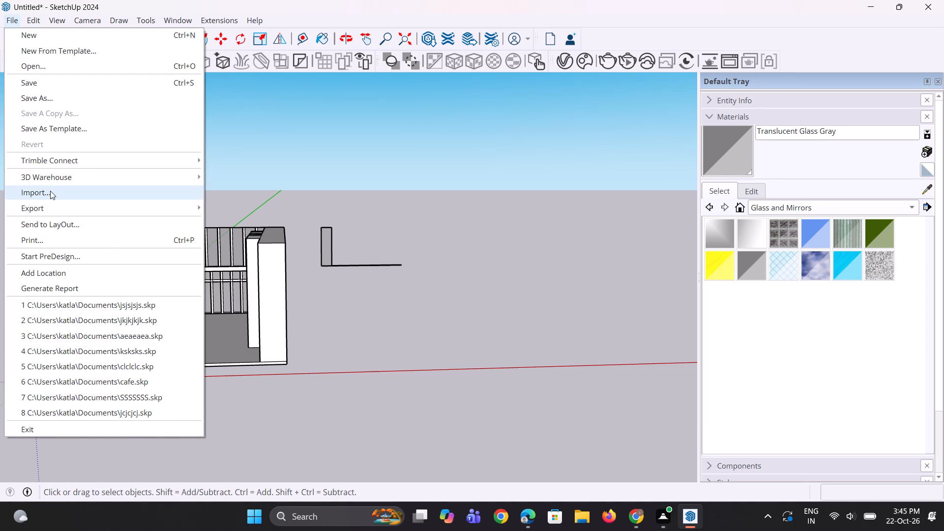
pyautogui.click(50, 191)
pyautogui.click(63, 170)
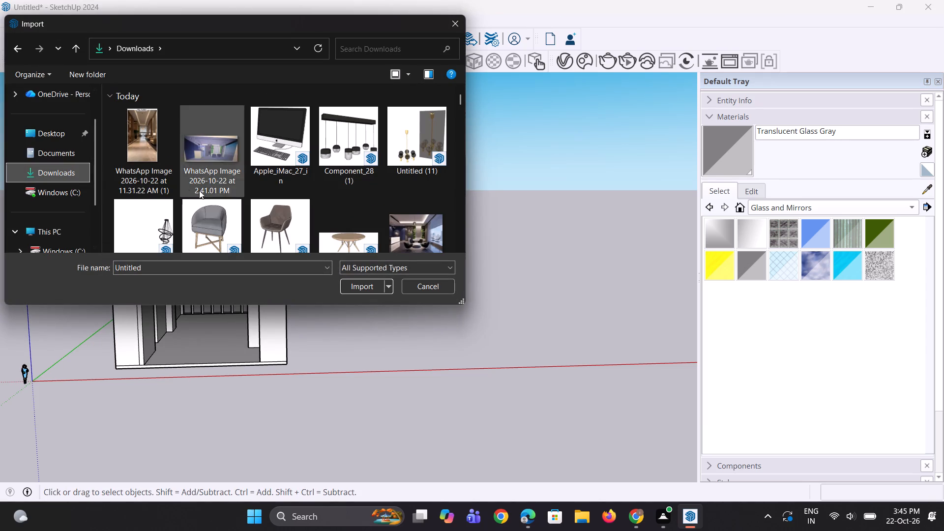
pyautogui.scroll(-2, 245, 210)
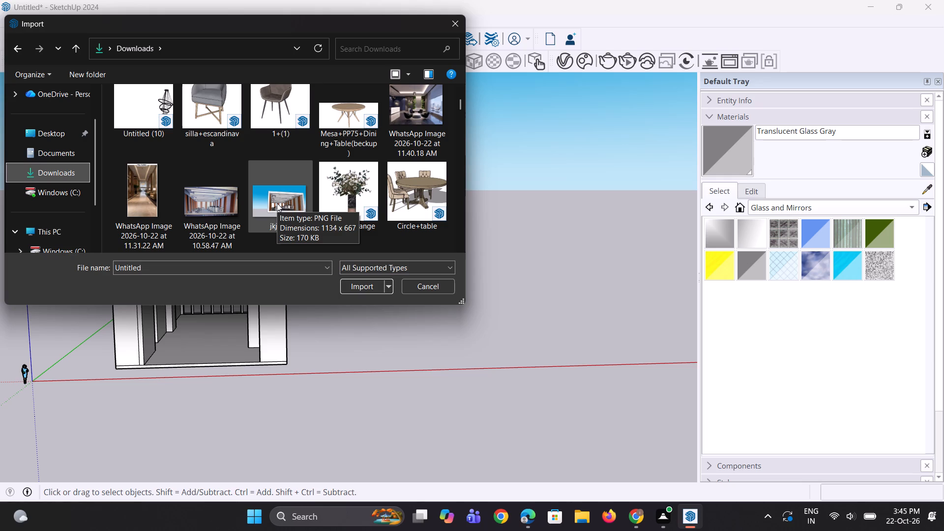
pyautogui.moveTo(293, 100); pyautogui.dragTo(592, 286)
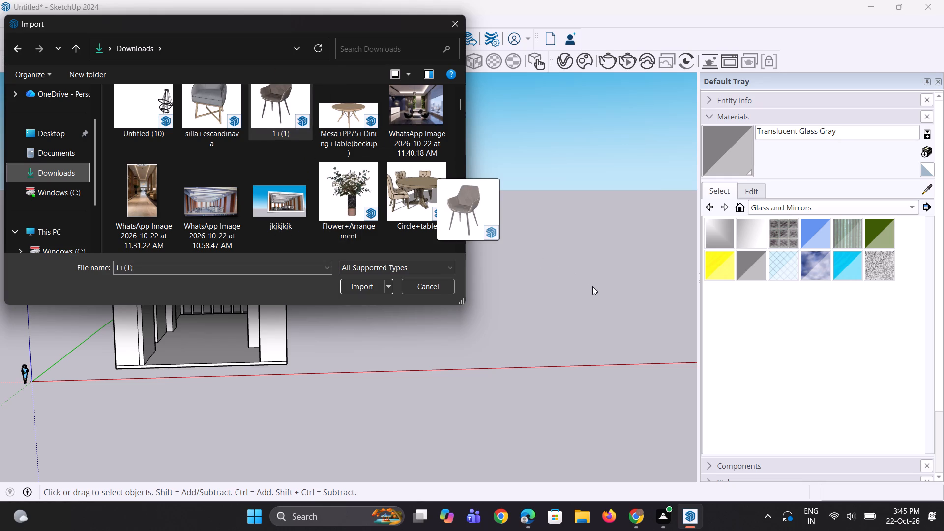
pyautogui.moveTo(592, 286); pyautogui.dragTo(589, 286)
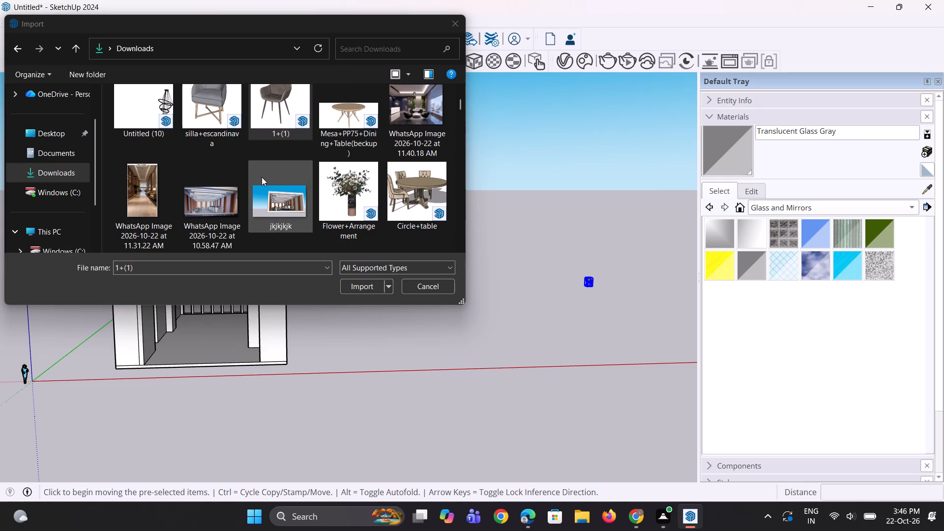
# Import the table lamp model Lamp+10 (1) from the Downloads folder and place it beside the hall, behind the chair.
pyautogui.scroll(-5, 262, 177)
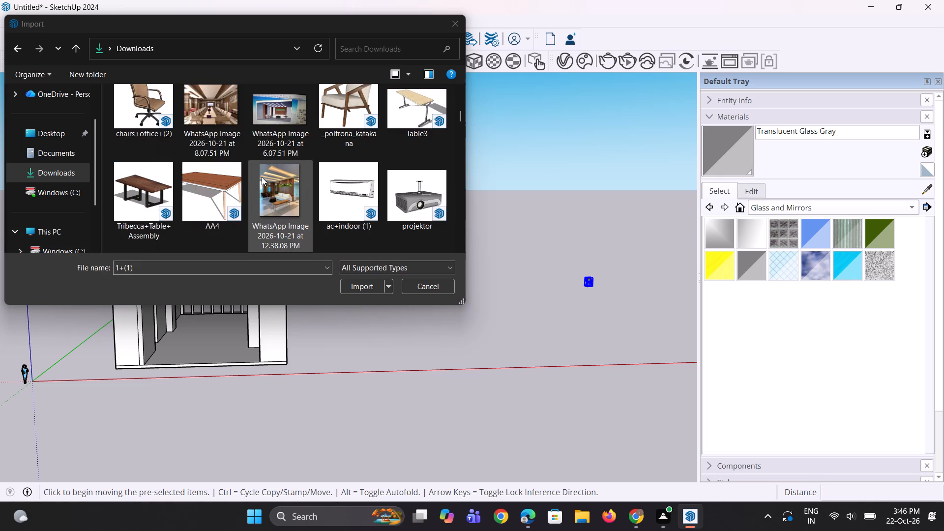
pyautogui.scroll(-7, 262, 177)
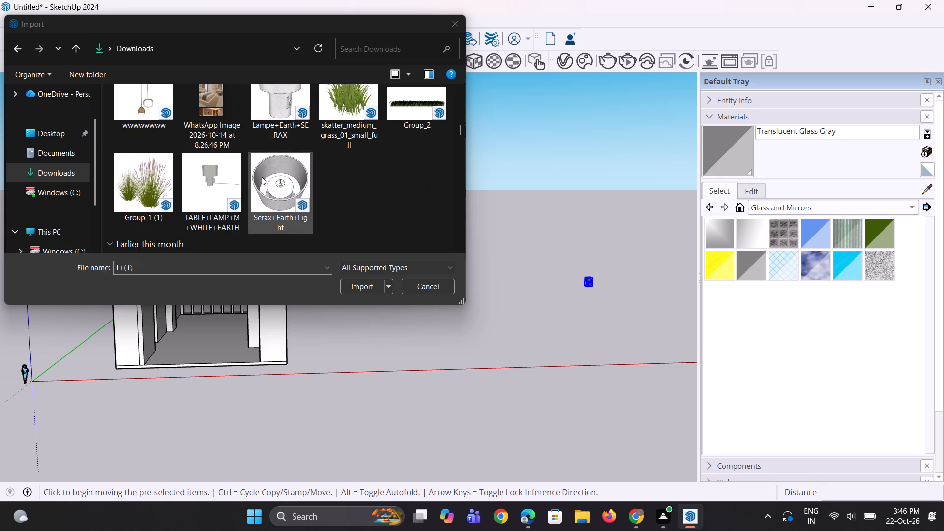
pyautogui.scroll(-4, 262, 177)
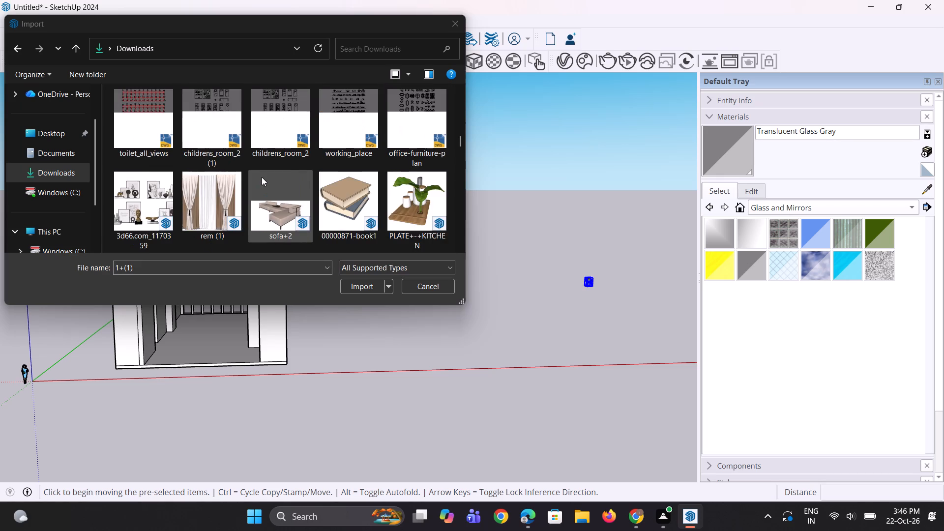
pyautogui.scroll(-4, 262, 177)
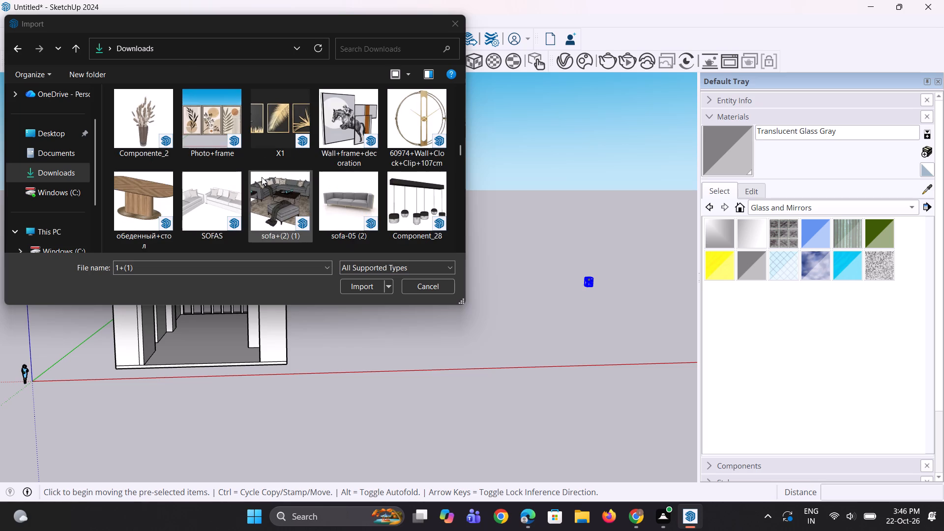
pyautogui.scroll(-4, 262, 177)
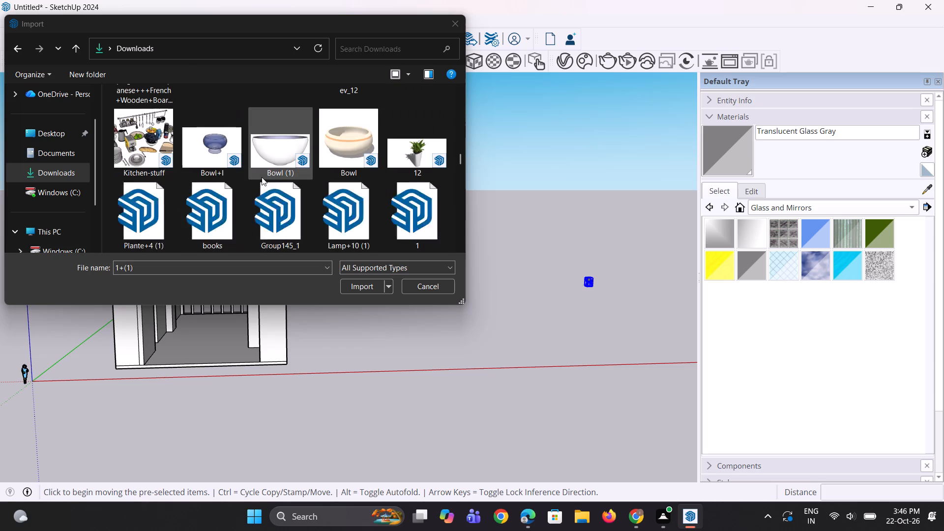
pyautogui.scroll(-2, 262, 177)
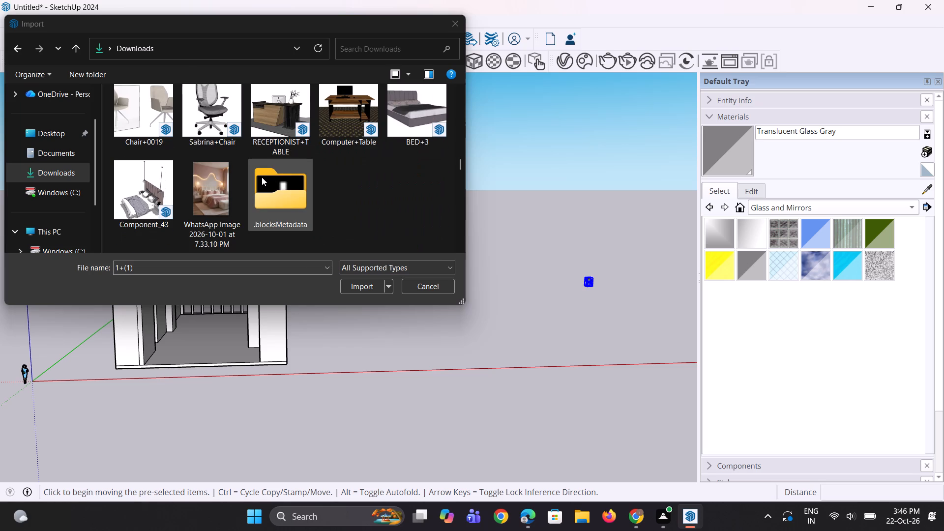
pyautogui.scroll(2, 262, 177)
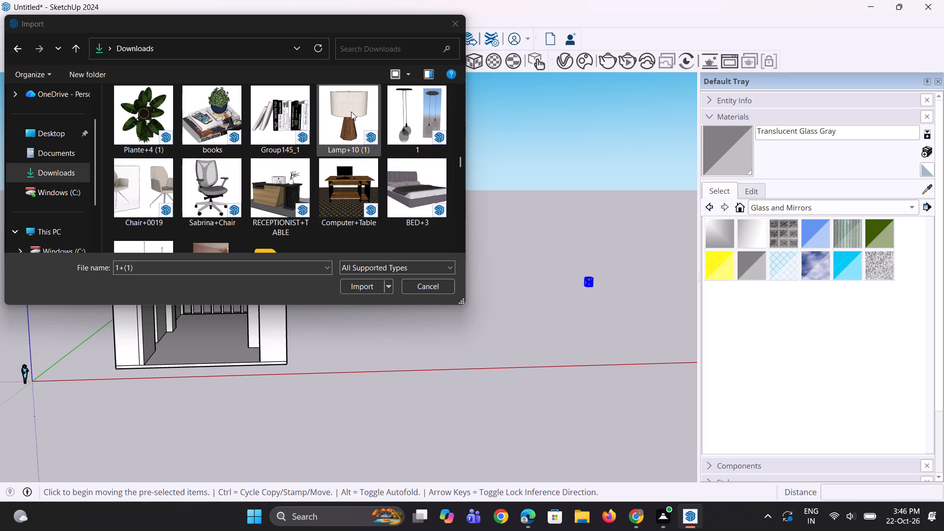
pyautogui.moveTo(352, 110); pyautogui.dragTo(554, 236)
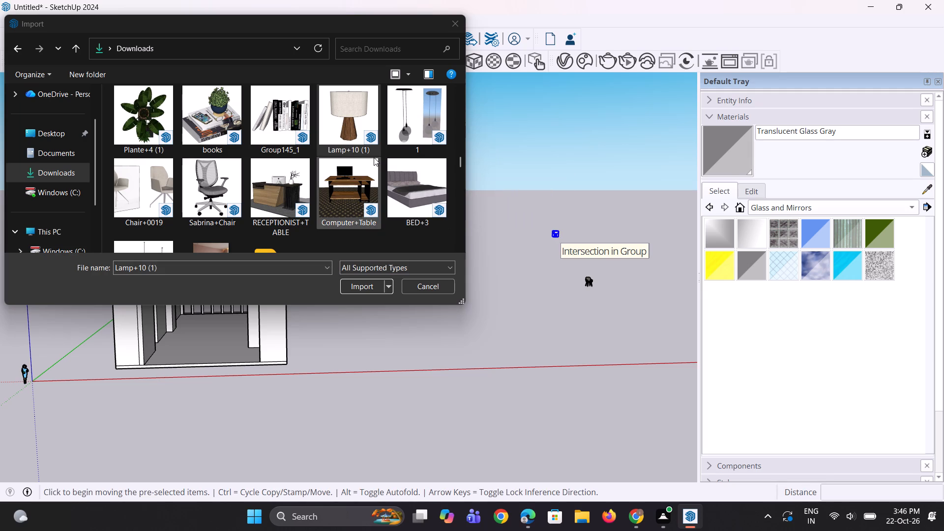
# Import the two sofa models sofa-05 (1) and sofa+blue from the Downloads folder into the empty area beside the hall.
pyautogui.scroll(-1, 301, 167)
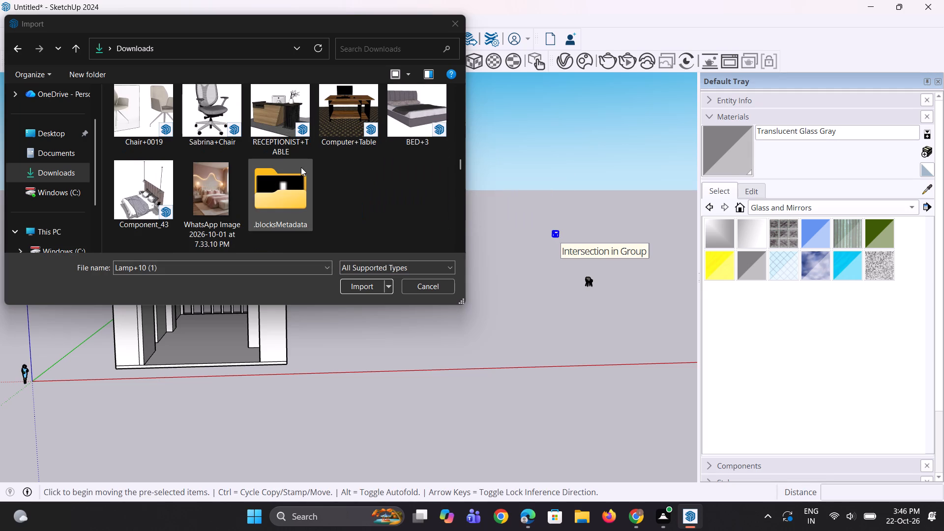
pyautogui.scroll(-2, 298, 169)
pyautogui.scroll(-1, 248, 163)
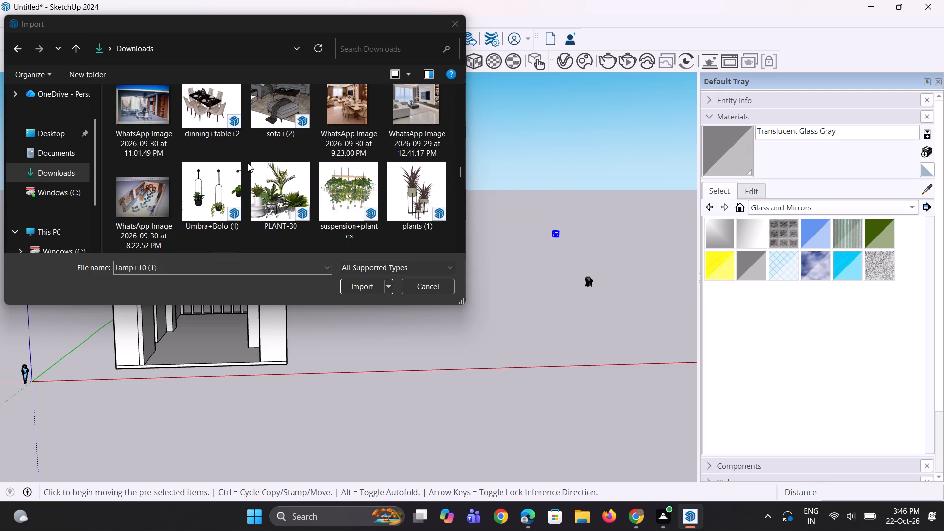
pyautogui.scroll(-1, 247, 163)
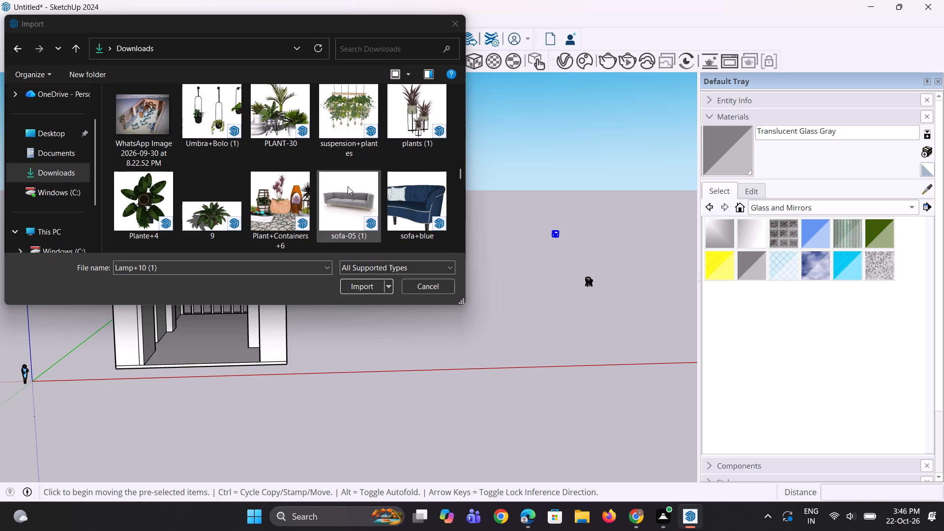
pyautogui.moveTo(348, 186); pyautogui.dragTo(514, 199)
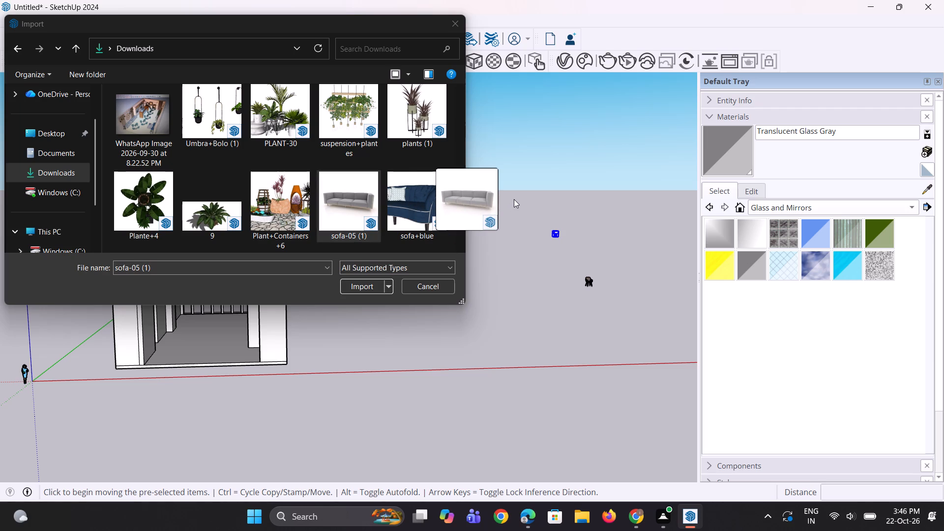
pyautogui.moveTo(421, 202); pyautogui.dragTo(540, 248)
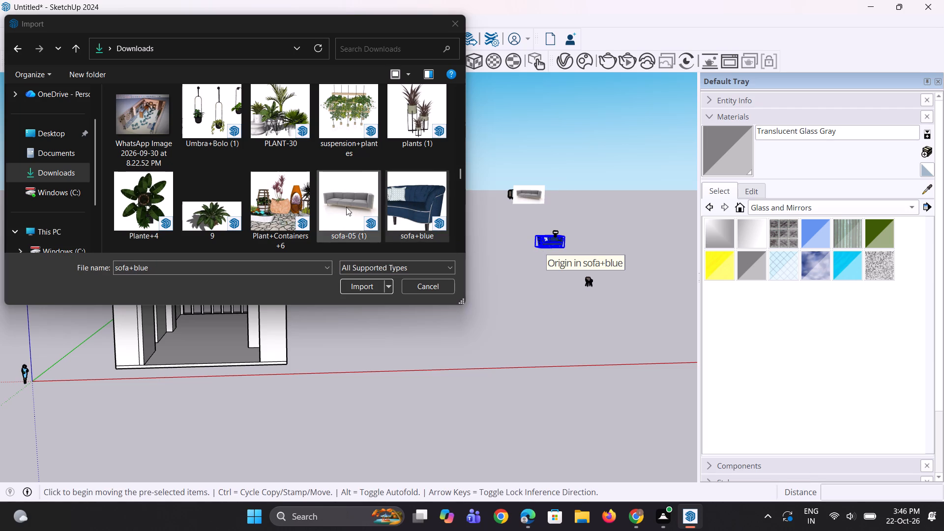
# Import the potted plant model Plant+2 (1) from the Downloads folder and place it between the hall and the blue sofa.
pyautogui.scroll(-2, 346, 207)
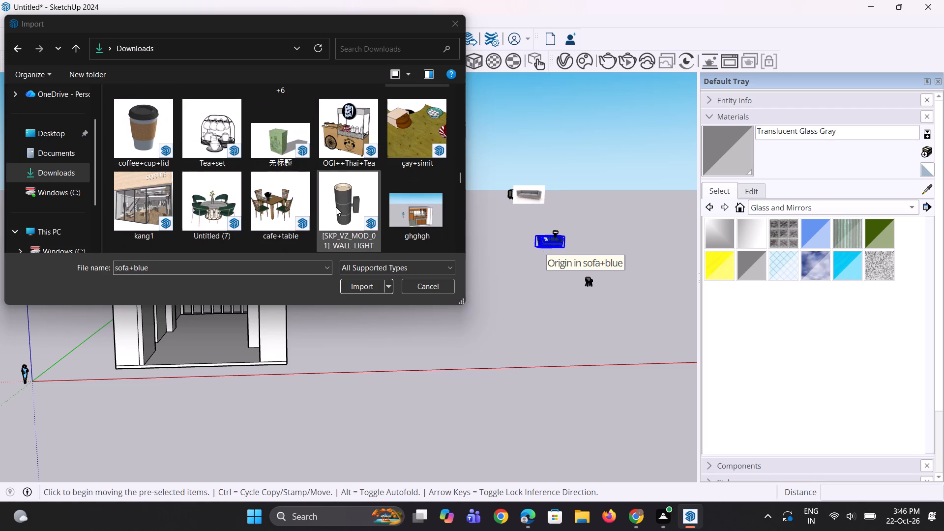
pyautogui.scroll(-1, 336, 207)
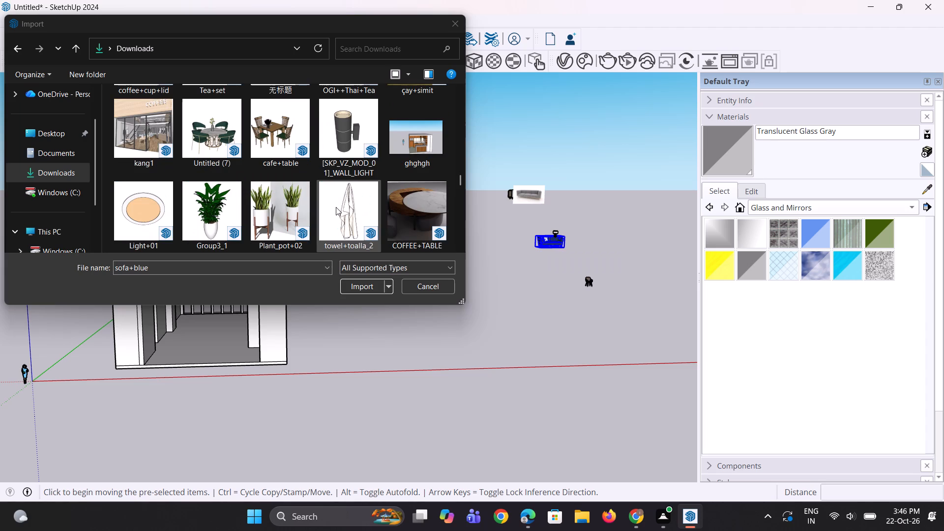
pyautogui.scroll(-3, 331, 202)
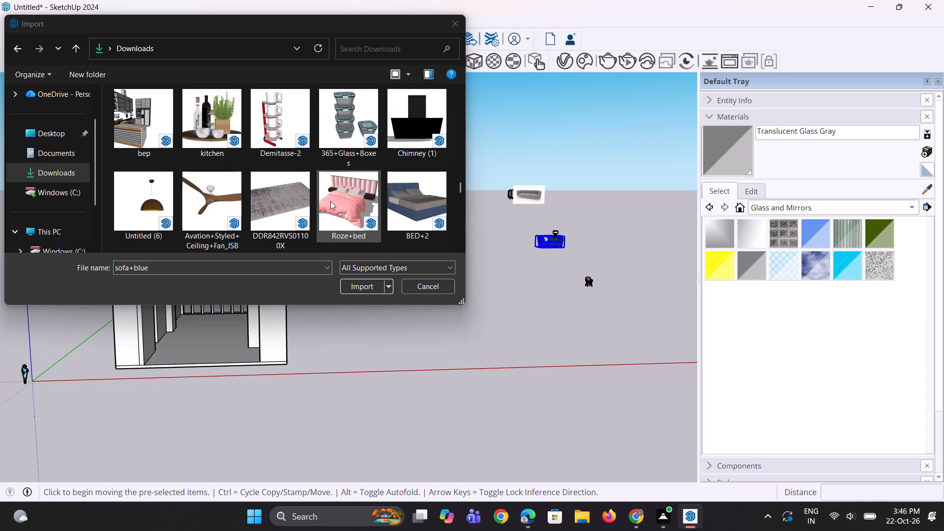
pyautogui.scroll(-2, 330, 201)
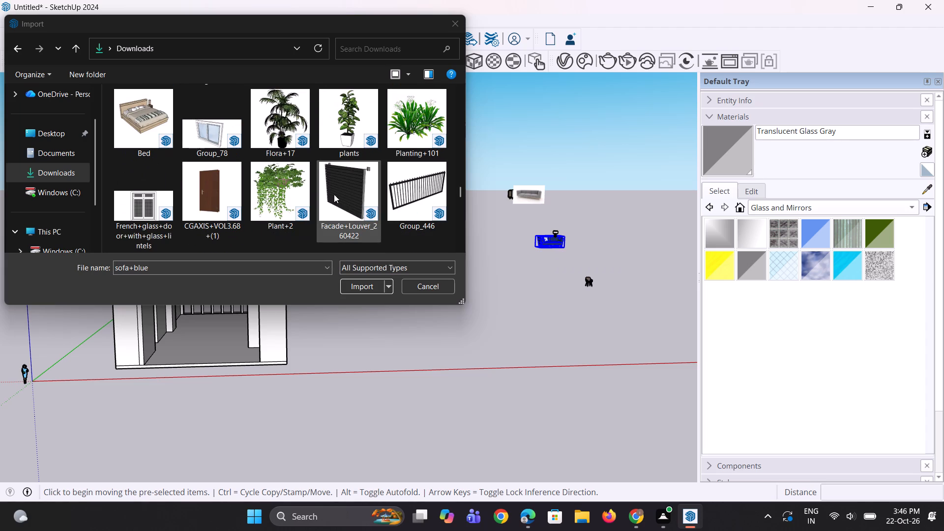
pyautogui.scroll(-5, 342, 179)
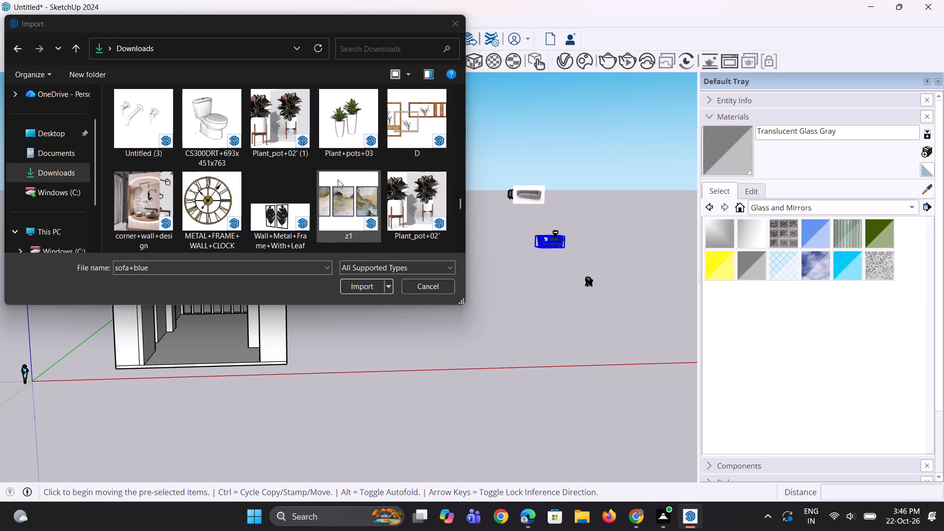
pyautogui.scroll(-1, 338, 179)
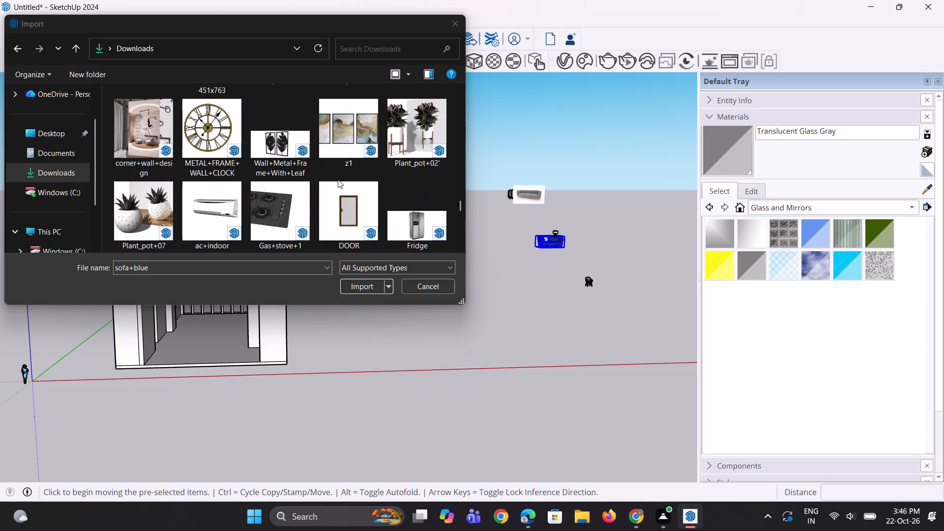
pyautogui.scroll(-2, 338, 179)
pyautogui.scroll(3, 338, 179)
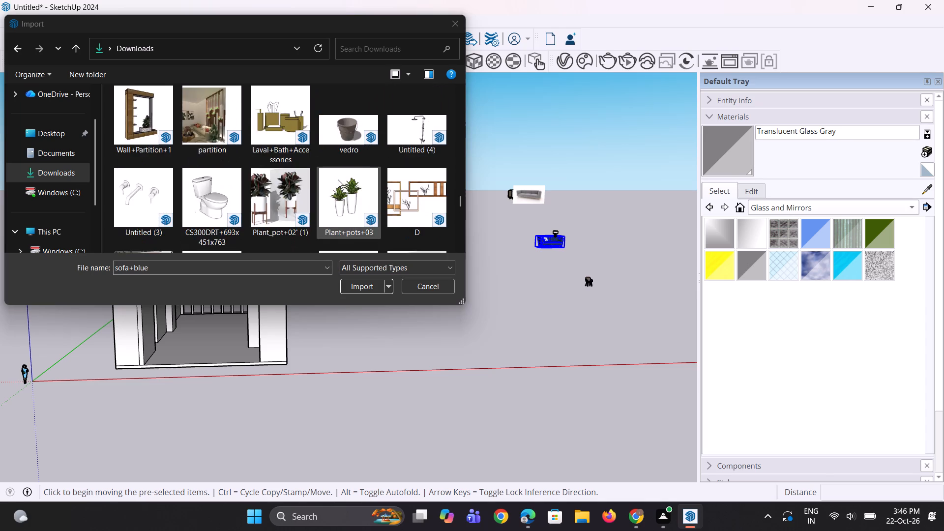
pyautogui.scroll(9, 338, 179)
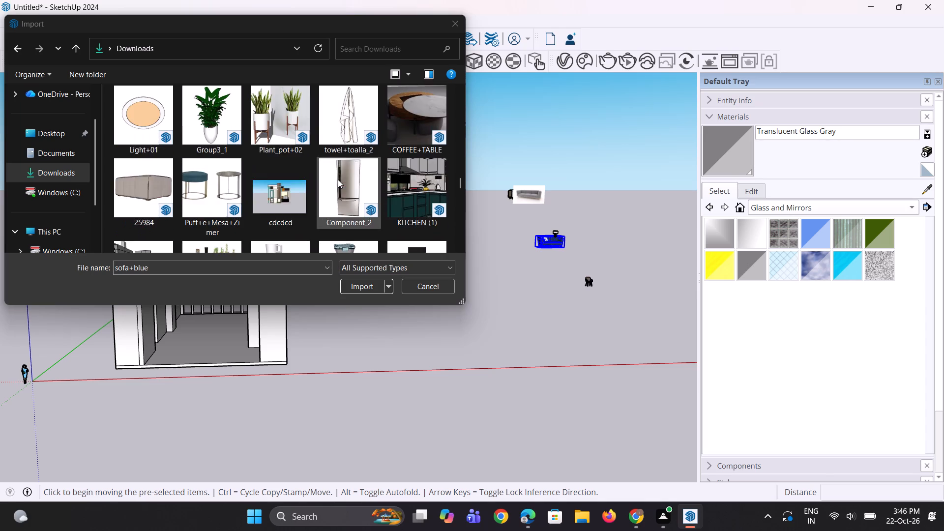
pyautogui.scroll(11, 338, 179)
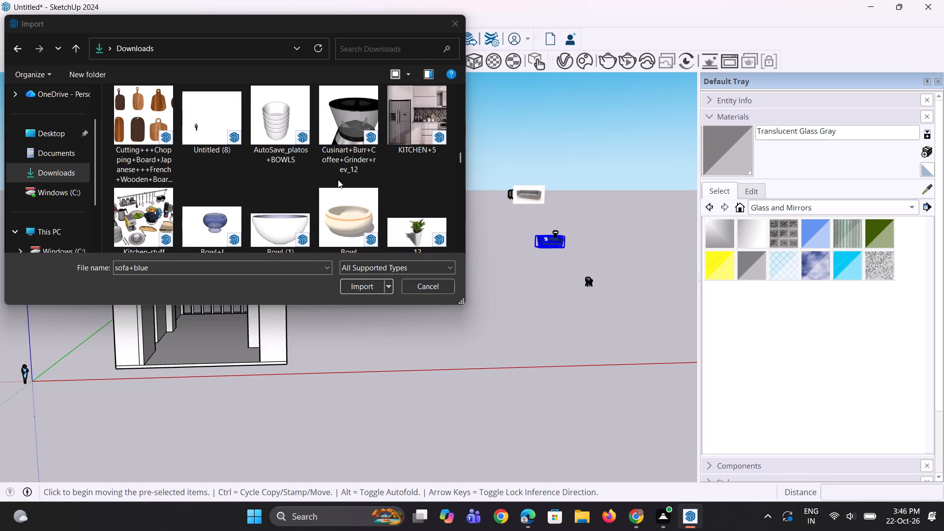
pyautogui.scroll(4, 338, 179)
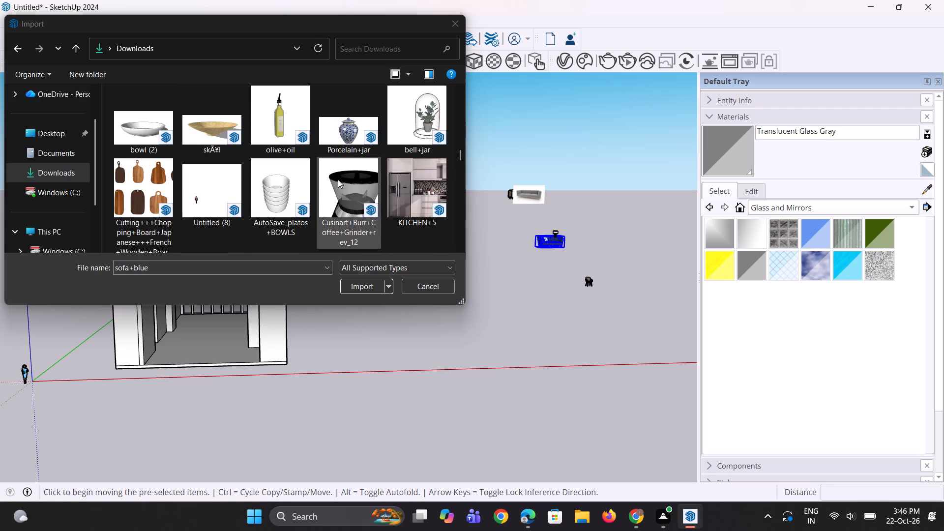
pyautogui.scroll(4, 338, 179)
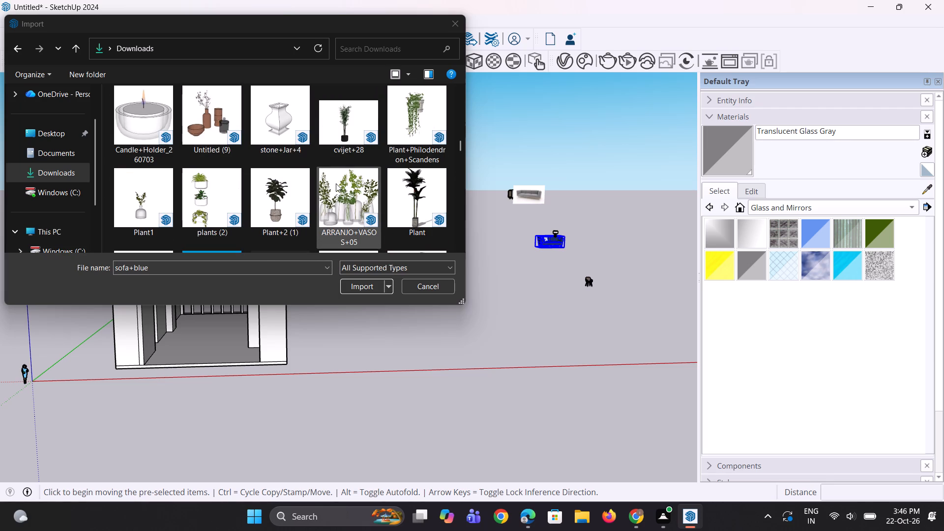
pyautogui.scroll(-1, 336, 183)
pyautogui.moveTo(263, 118); pyautogui.dragTo(372, 248)
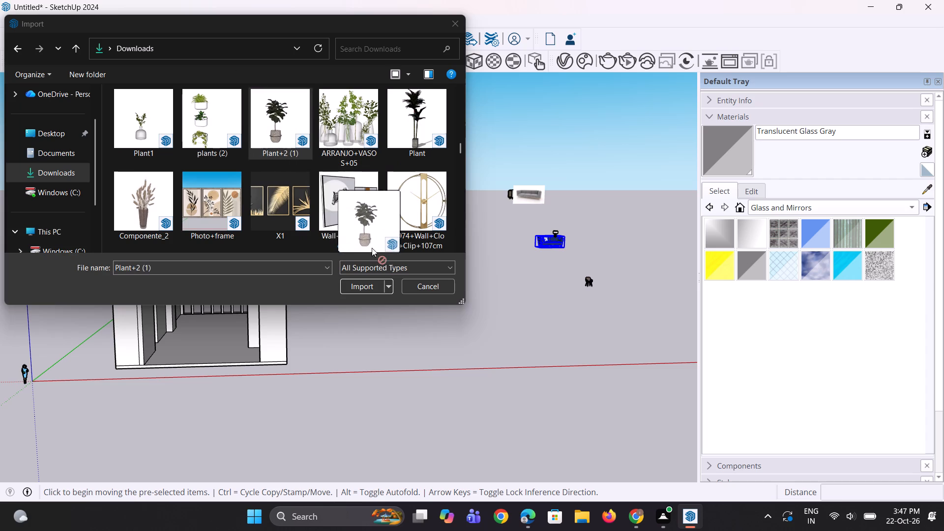
pyautogui.moveTo(372, 248); pyautogui.dragTo(492, 268)
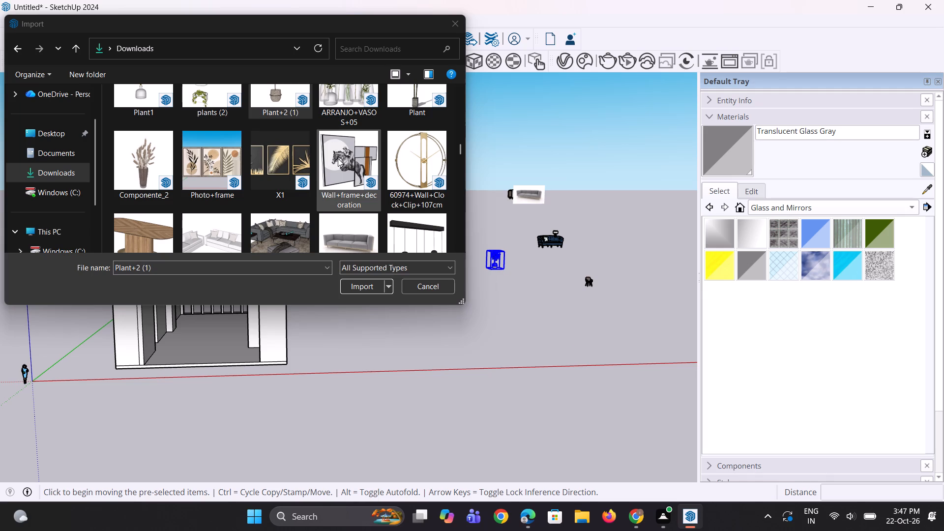
pyautogui.press('Escape')
pyautogui.press('space')
pyautogui.press('space')
pyautogui.press('space')
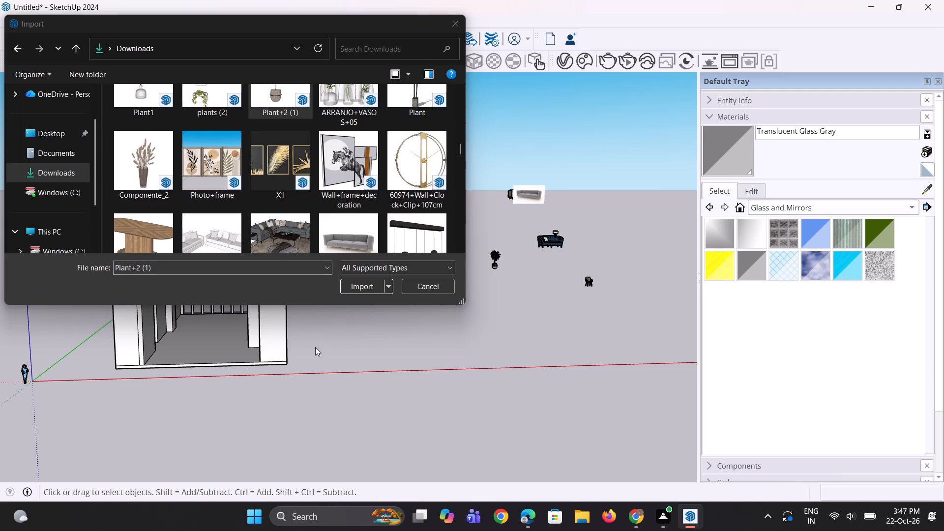
pyautogui.click(320, 351)
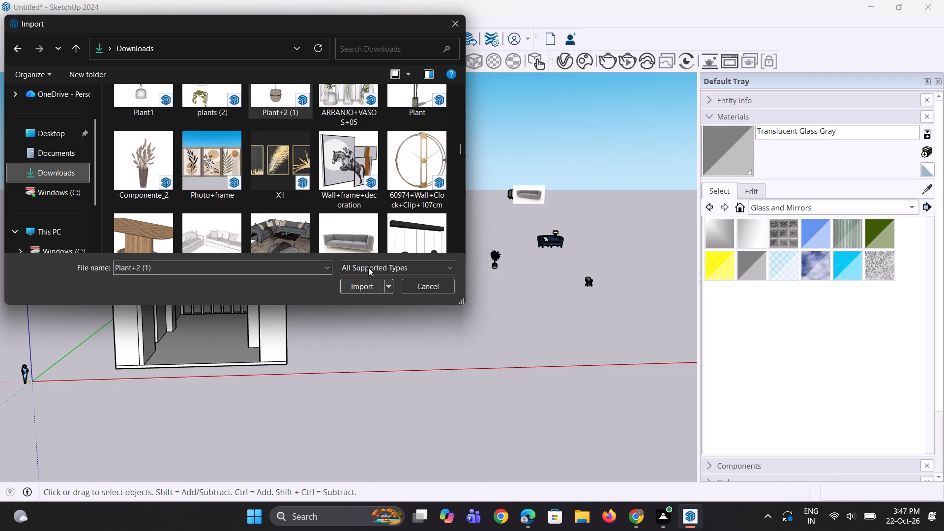
# Import the black hanging fixture model Untitled (10) from the Downloads folder and place it next to the blue sofa.
pyautogui.scroll(16, 357, 247)
pyautogui.scroll(13, 357, 247)
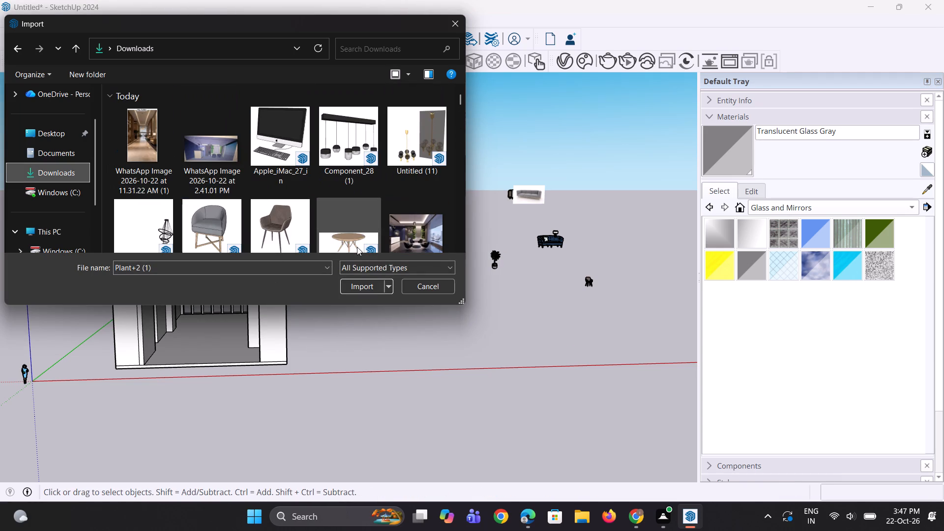
pyautogui.moveTo(147, 222); pyautogui.dragTo(397, 245)
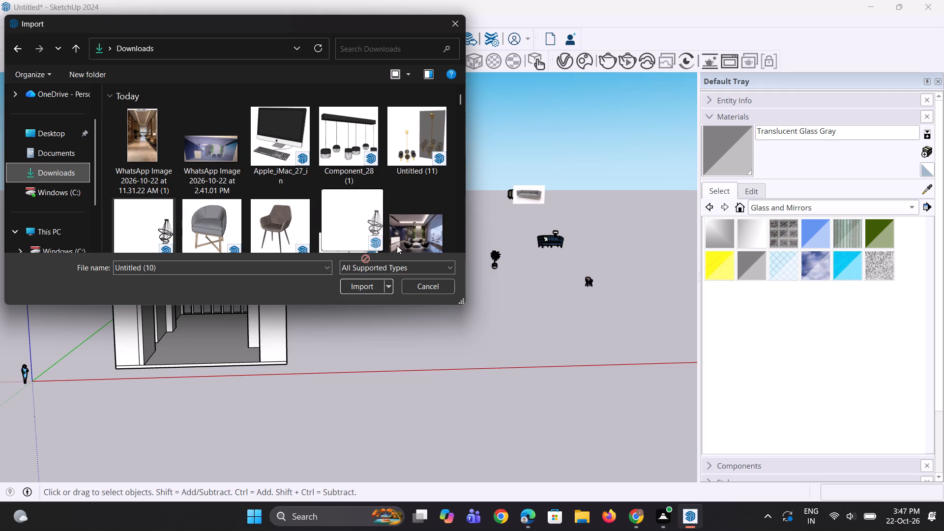
pyautogui.moveTo(397, 245); pyautogui.dragTo(577, 245)
# Import the model Untitled (11) from the Downloads folder, place it behind the other furniture, and finish importing.
pyautogui.moveTo(424, 132); pyautogui.dragTo(590, 193)
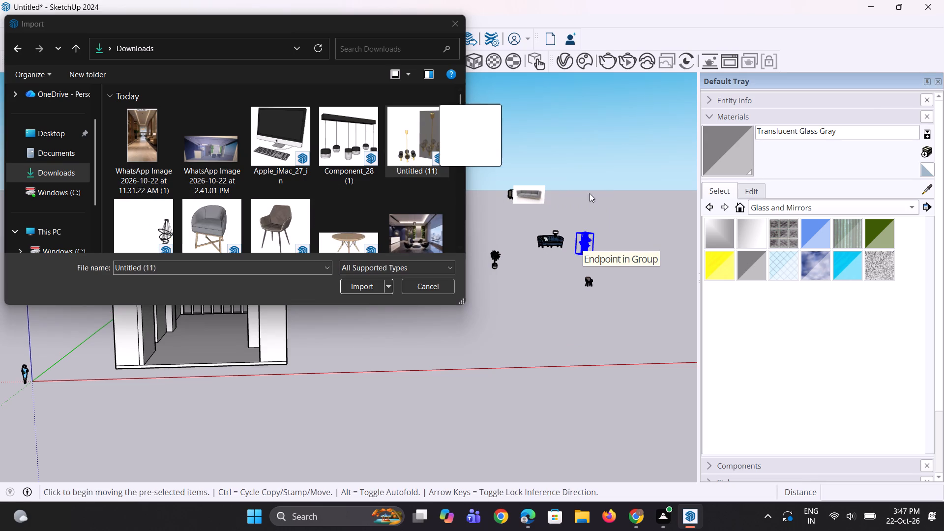
pyautogui.moveTo(590, 193); pyautogui.dragTo(631, 205)
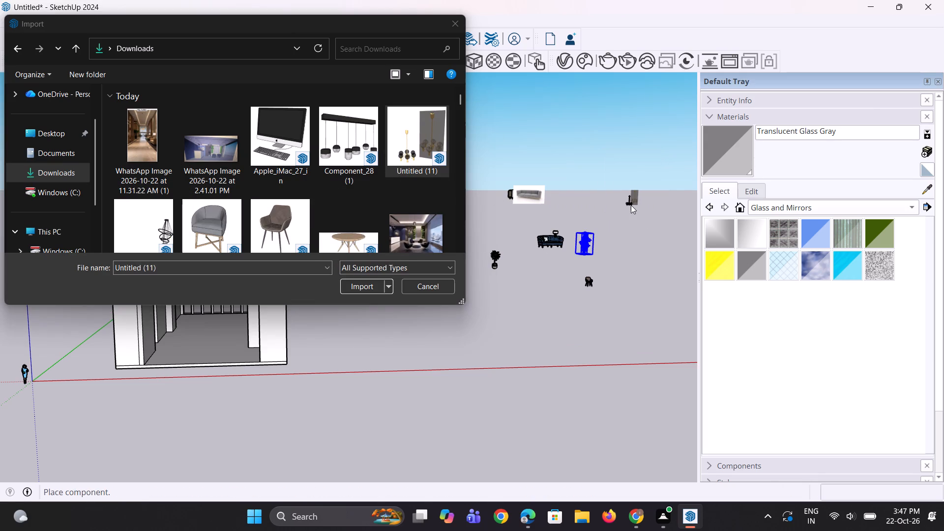
pyautogui.press('space')
pyautogui.press('space')
pyautogui.press('space')
pyautogui.press('space')
pyautogui.click(459, 27)
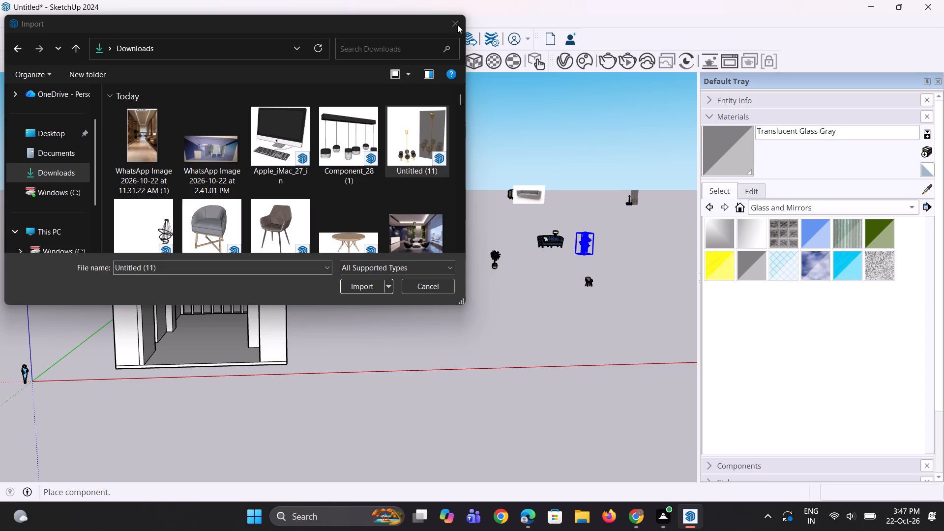
pyautogui.click(456, 23)
# Save the model in the Documents folder under the name pjpjpj.
pyautogui.scroll(2, 207, 343)
pyautogui.hotkey('ctrl', 's')
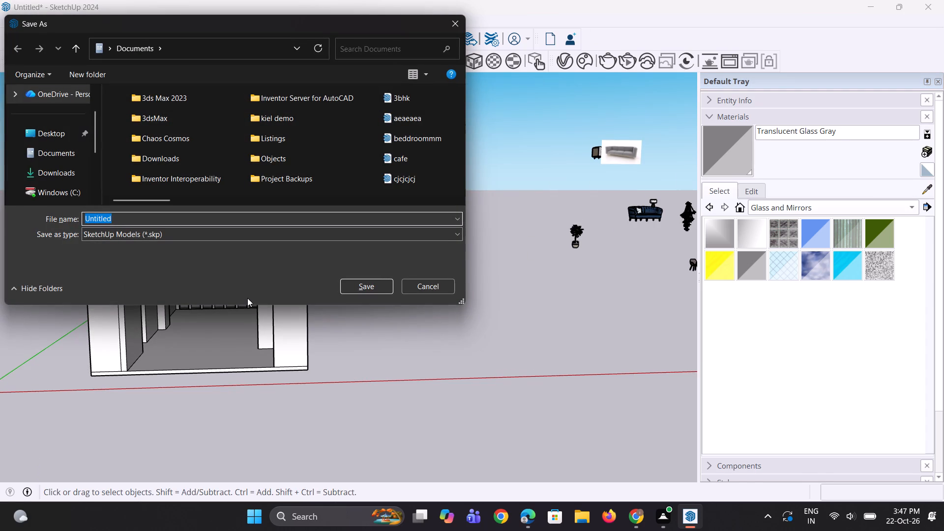
pyautogui.write('cj')
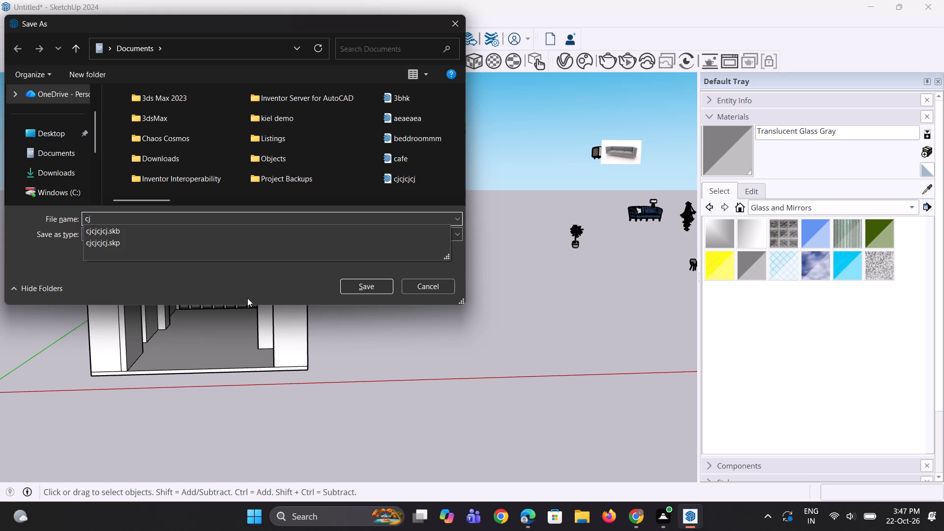
pyautogui.press('BackSpace')
pyautogui.press('BackSpace')
pyautogui.press('BackSpace')
pyautogui.press('BackSpace')
pyautogui.press('BackSpace')
pyautogui.press('BackSpace')
pyautogui.press('BackSpace')
pyautogui.write('pj')
pyautogui.write('pjpj')
pyautogui.press('Return')
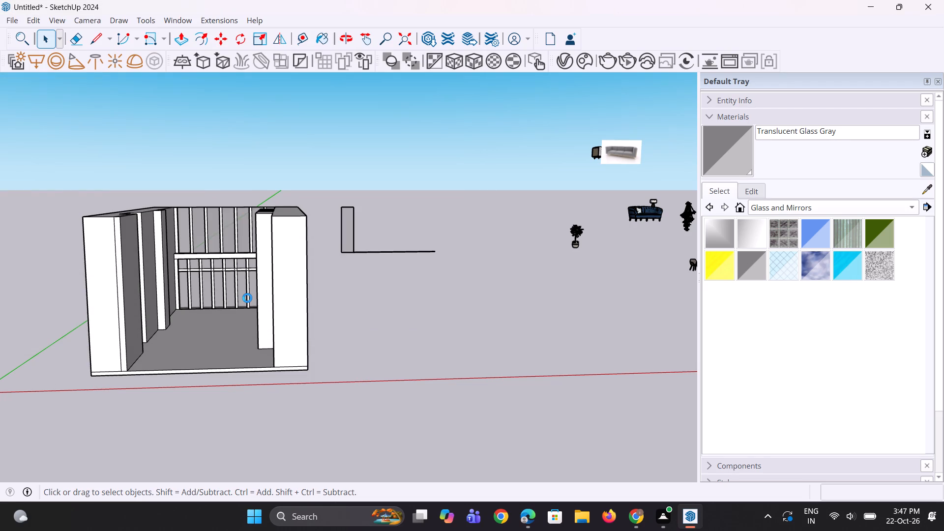
# Delete the leftover upright face and the line extending from its base in the empty area beside the hall.
pyautogui.scroll(-4, 184, 310)
pyautogui.scroll(1, 168, 314)
pyautogui.moveTo(278, 283); pyautogui.dragTo(268, 337, button='middle')
pyautogui.scroll(-4, 268, 338)
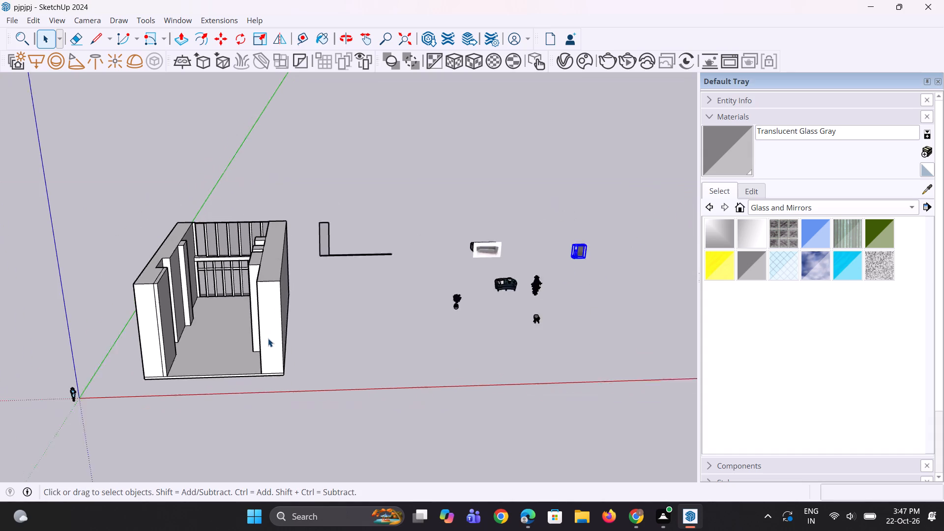
pyautogui.moveTo(363, 223); pyautogui.dragTo(352, 233, button='middle')
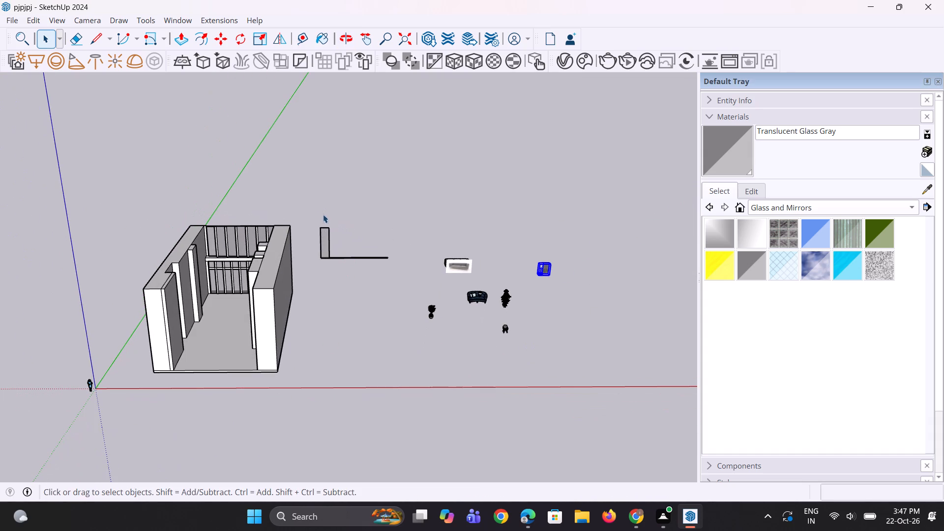
pyautogui.moveTo(316, 212); pyautogui.dragTo(394, 284)
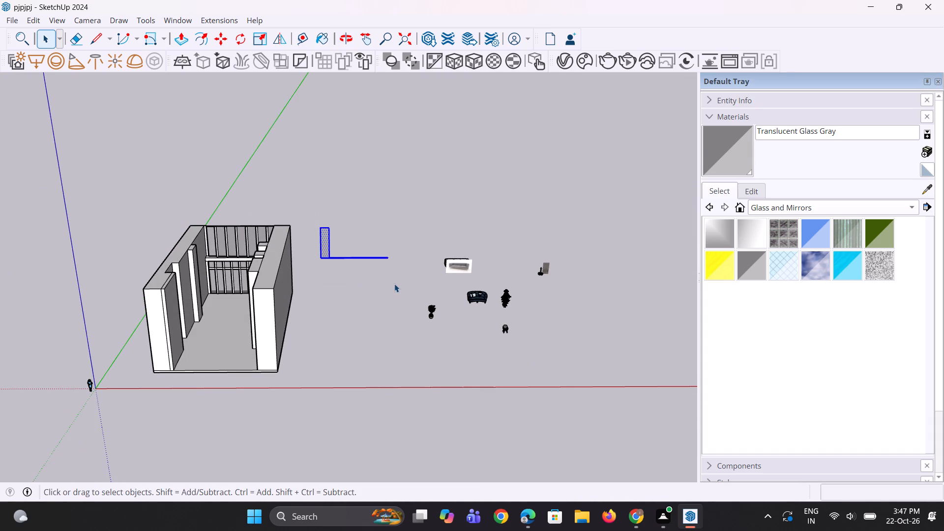
pyautogui.press('Delete')
# Explode the imported gray sofa component with the picture in front of it.
pyautogui.moveTo(359, 278); pyautogui.dragTo(472, 242, button='middle')
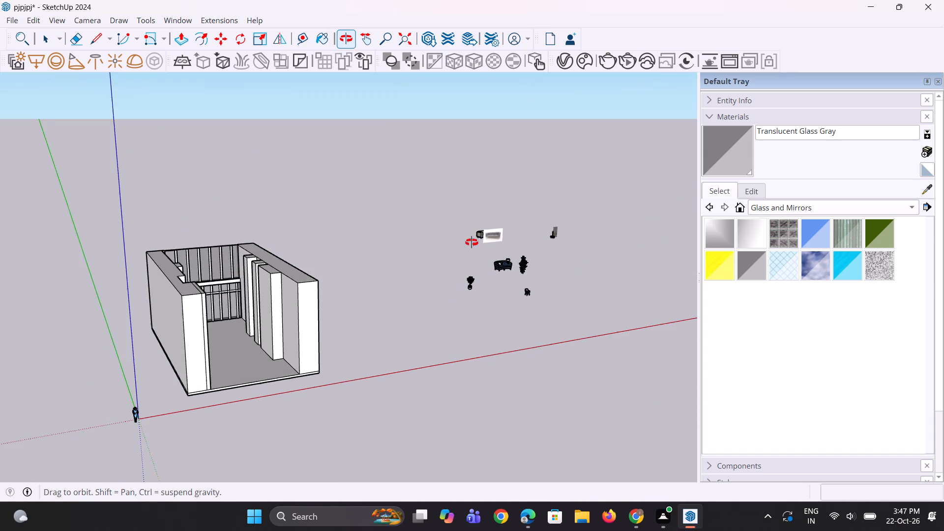
pyautogui.moveTo(472, 242); pyautogui.dragTo(449, 244, button='middle')
pyautogui.scroll(2, 464, 252)
pyautogui.click(499, 242)
pyautogui.rightClick(499, 242)
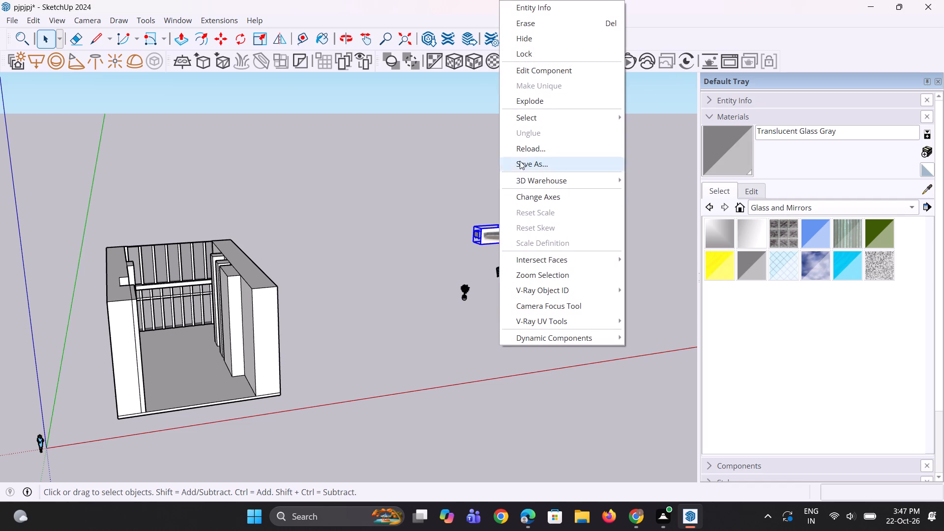
pyautogui.click(544, 96)
# Delete the flat sofa picture standing in front of the exploded gray sofa.
pyautogui.click(445, 247)
pyautogui.click(496, 235)
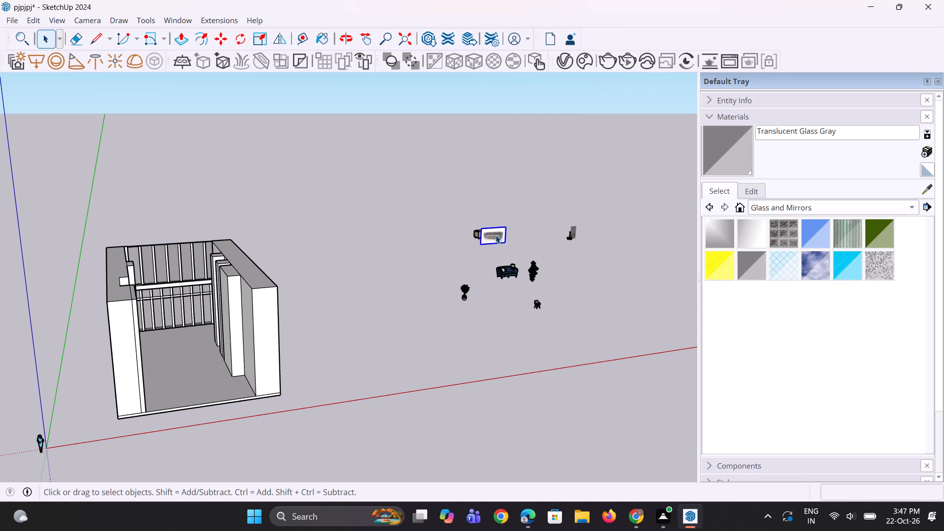
pyautogui.press('Delete')
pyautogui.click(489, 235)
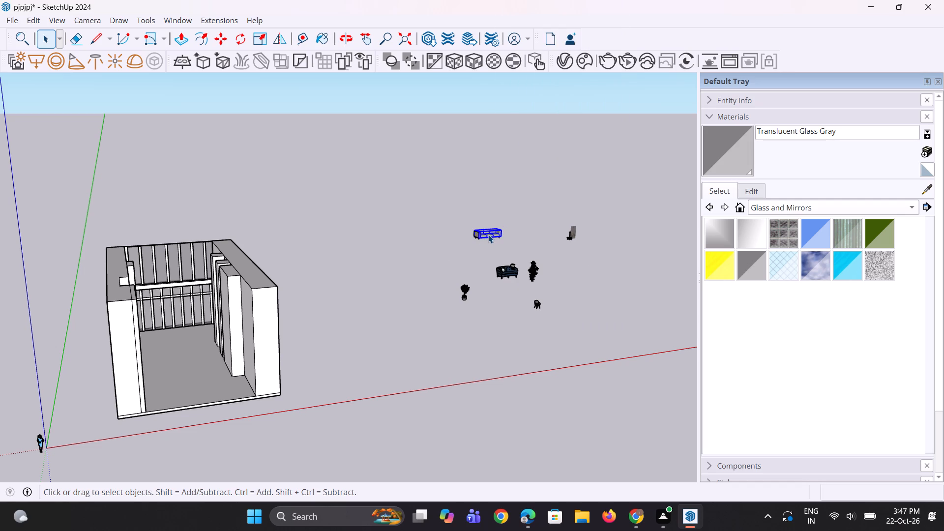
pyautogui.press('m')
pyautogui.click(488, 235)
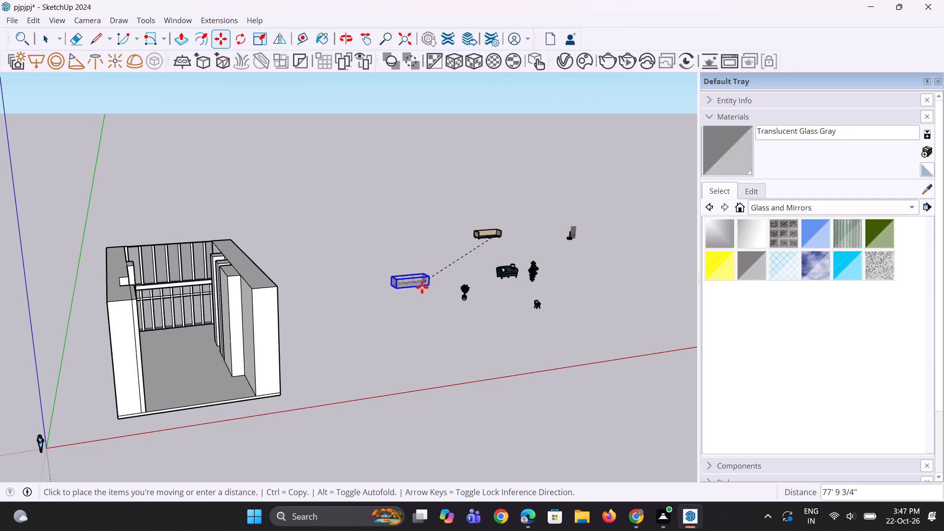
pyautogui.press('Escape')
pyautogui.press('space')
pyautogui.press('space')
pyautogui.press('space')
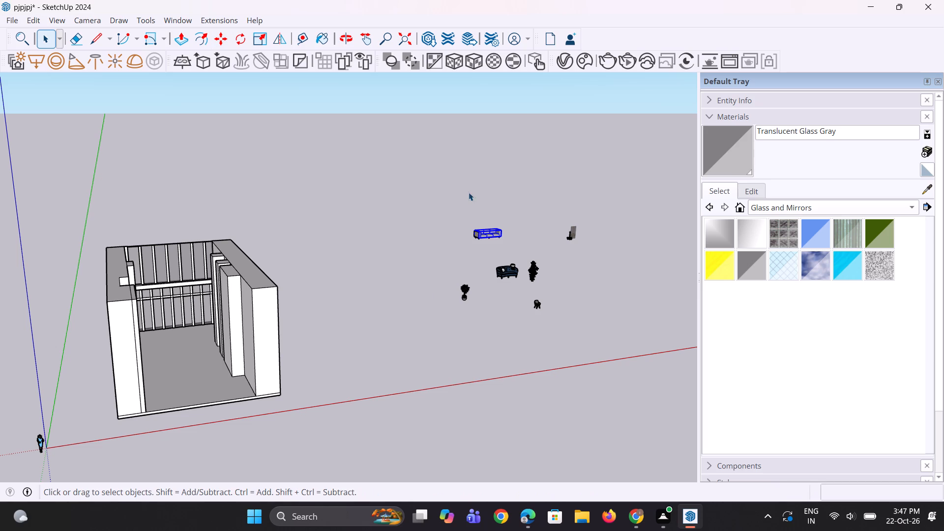
# Group all the remaining parts of the exploded gray sofa.
pyautogui.moveTo(462, 192); pyautogui.dragTo(511, 250)
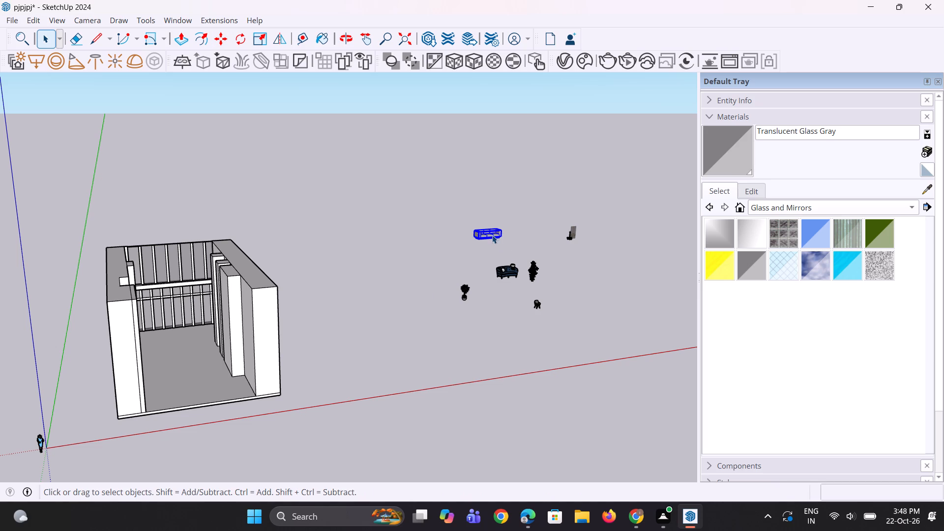
pyautogui.rightClick(492, 235)
pyautogui.click(521, 365)
# Move the imported chandelier component with its picture to the open ground nearer the hall.
pyautogui.click(441, 318)
pyautogui.click(569, 233)
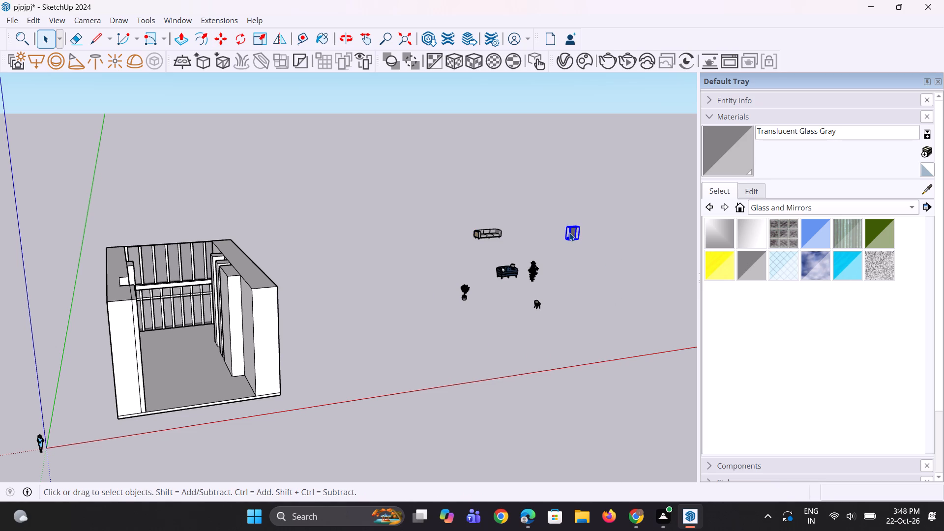
pyautogui.press('m')
pyautogui.click(569, 233)
pyautogui.click(376, 353)
pyautogui.press('space')
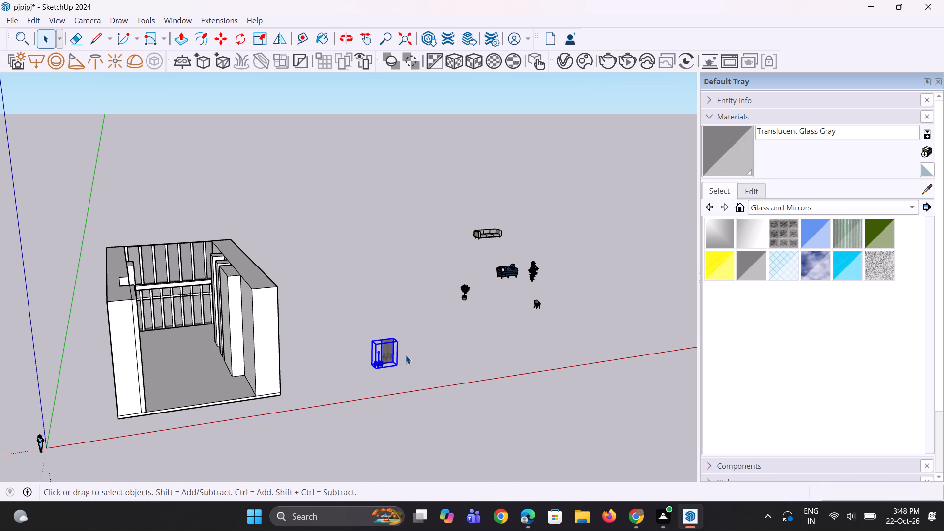
# Explode the chandelier component that carries the flat picture.
pyautogui.rightClick(391, 345)
pyautogui.click(454, 110)
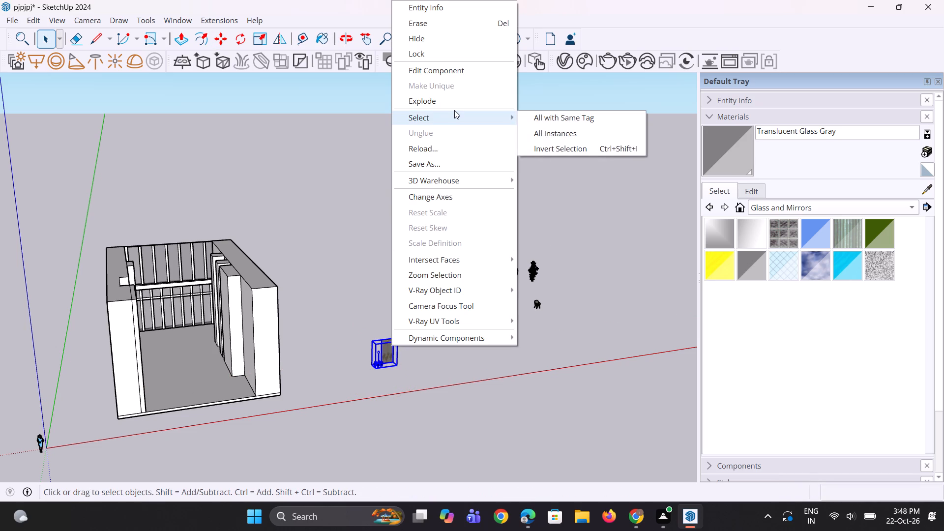
pyautogui.click(454, 103)
# Delete the flat chandelier picture standing beside the exploded chandelier.
pyautogui.click(421, 376)
pyautogui.scroll(4, 413, 371)
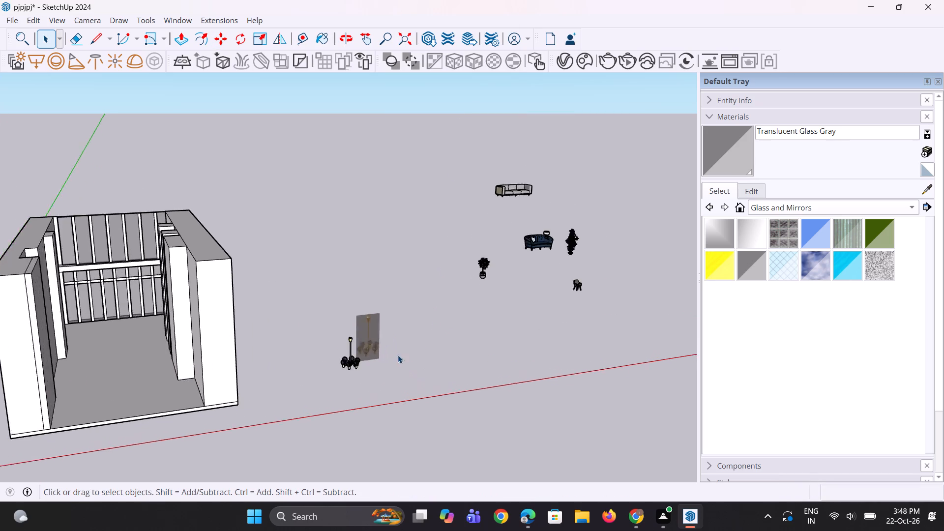
pyautogui.scroll(1, 398, 355)
pyautogui.click(352, 336)
pyautogui.press('Delete')
pyautogui.click(313, 381)
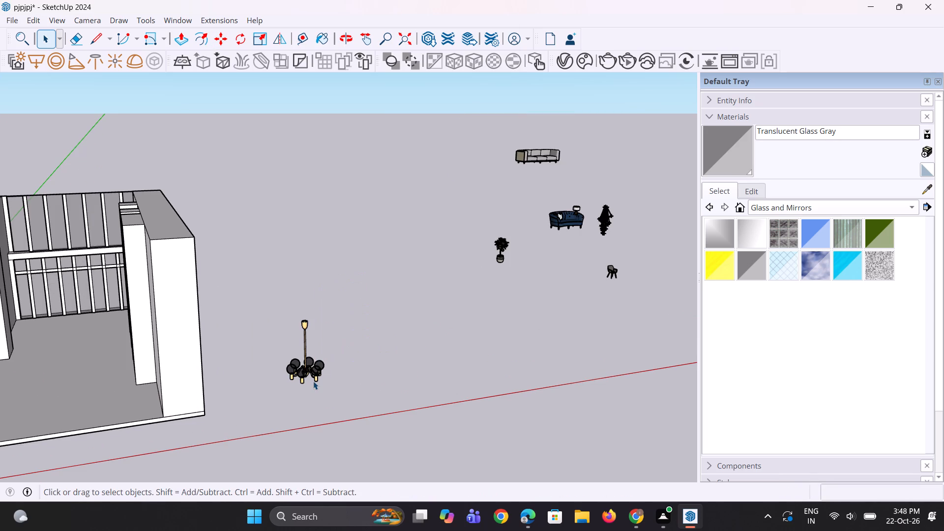
# Move the curved blue sofa about 102' from the model cluster to the ground beside the chandelier.
pyautogui.click(398, 341)
pyautogui.click(559, 214)
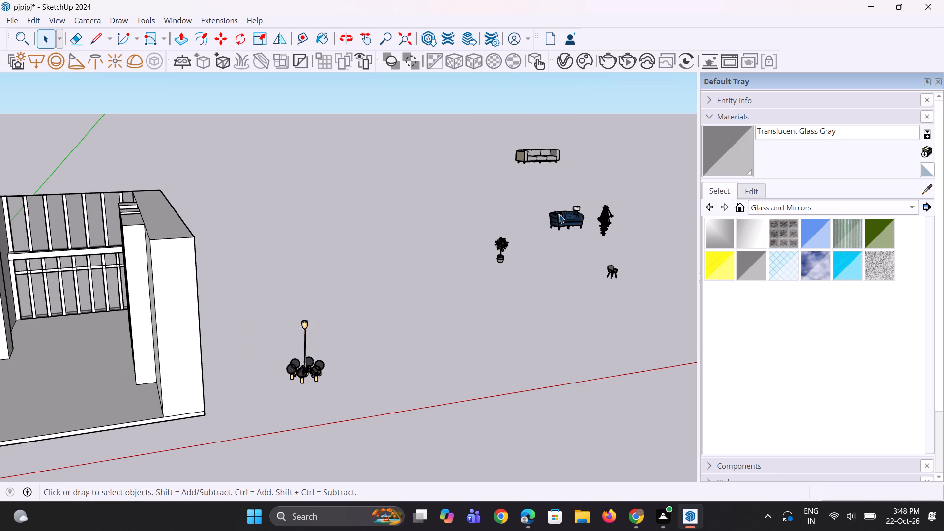
pyautogui.press('m')
pyautogui.click(557, 217)
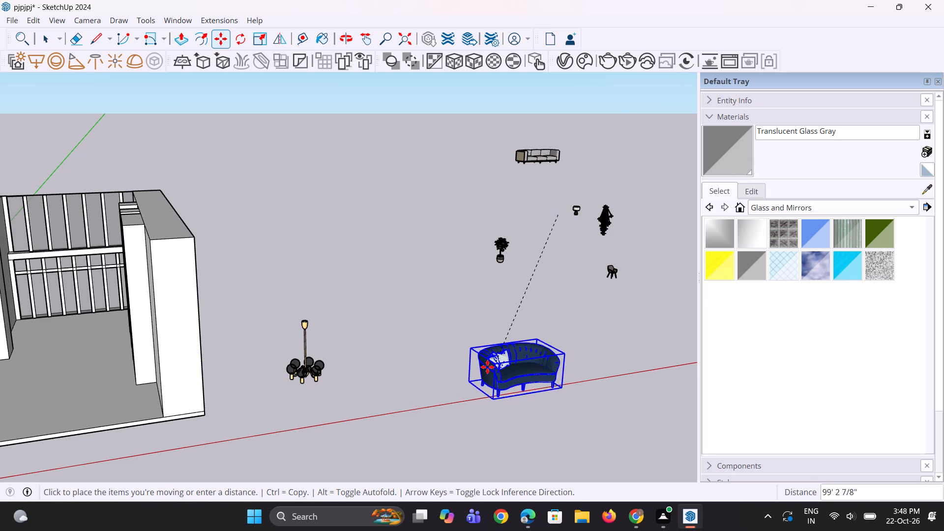
pyautogui.click(381, 357)
pyautogui.press('space')
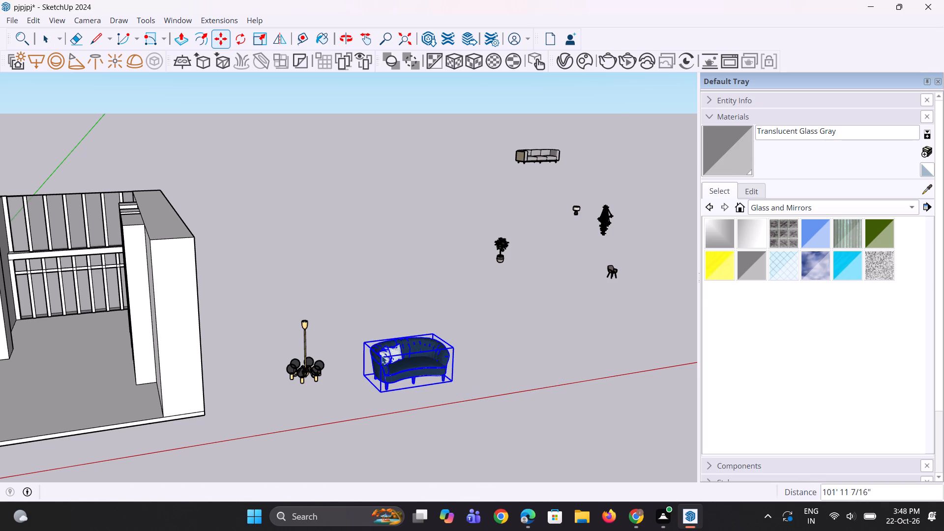
pyautogui.press('space')
pyautogui.press('space')
# Rotate the blue sofa 90 degrees on the ground plane about a point on the red axis.
pyautogui.click(381, 362)
pyautogui.scroll(-3, 388, 359)
pyautogui.click(388, 359)
pyautogui.scroll(2, 388, 359)
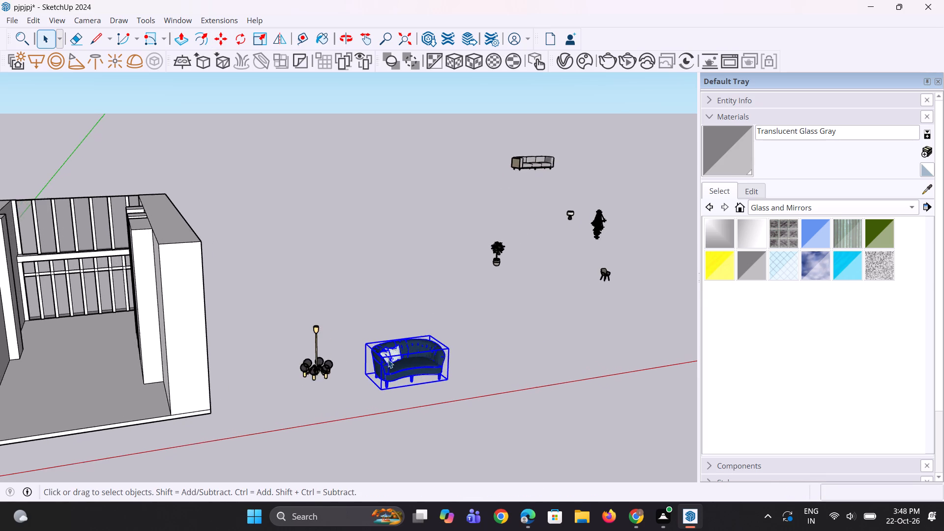
pyautogui.scroll(2, 437, 378)
pyautogui.scroll(-3, 437, 378)
pyautogui.moveTo(437, 378); pyautogui.dragTo(429, 372, button='middle')
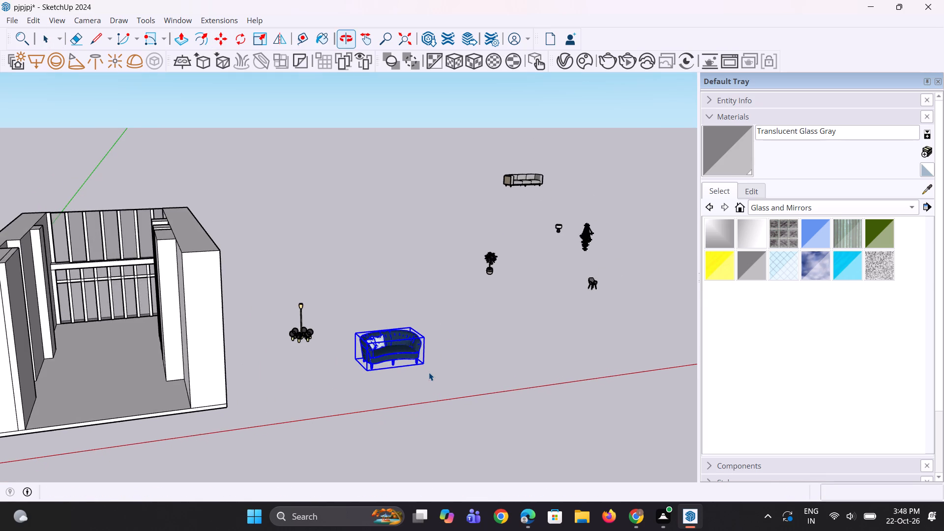
pyautogui.scroll(-7, 431, 371)
pyautogui.scroll(2, 456, 358)
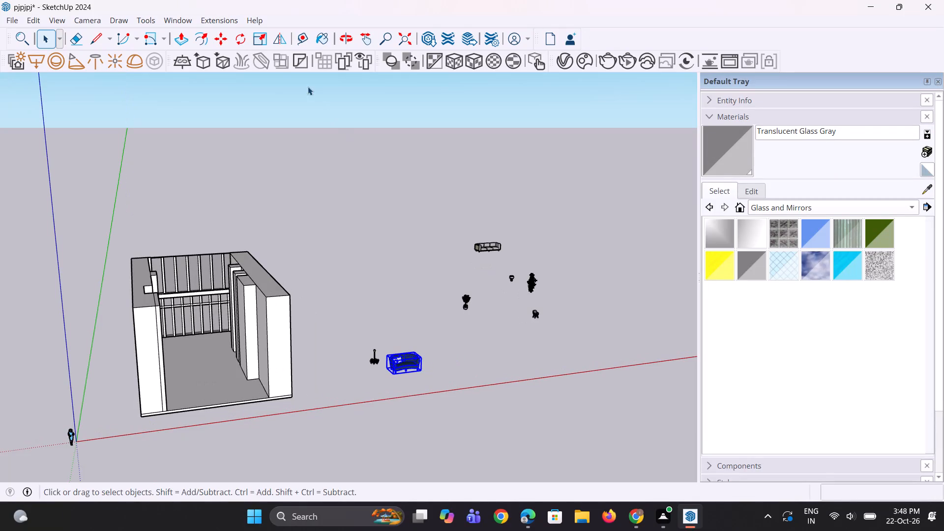
pyautogui.moveTo(247, 41); pyautogui.dragTo(247, 46)
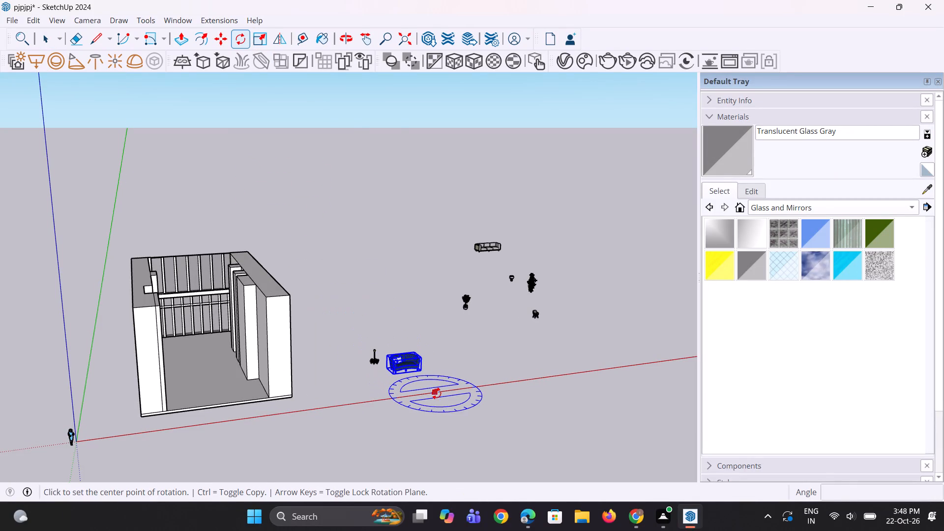
pyautogui.click(436, 393)
pyautogui.click(467, 410)
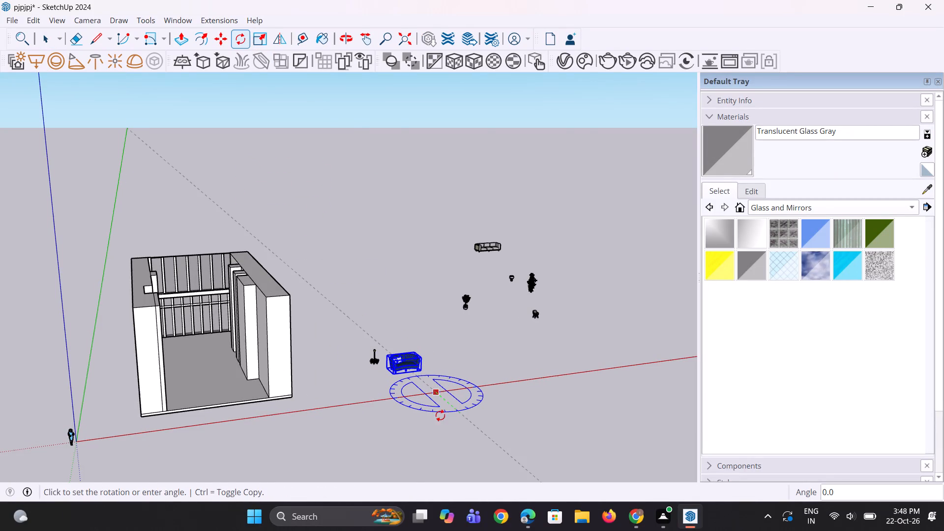
pyautogui.click(364, 404)
# Move the rotated blue sofa from the top of the side wall down onto the hall floor near the open end.
pyautogui.scroll(3, 278, 335)
pyautogui.scroll(2, 236, 293)
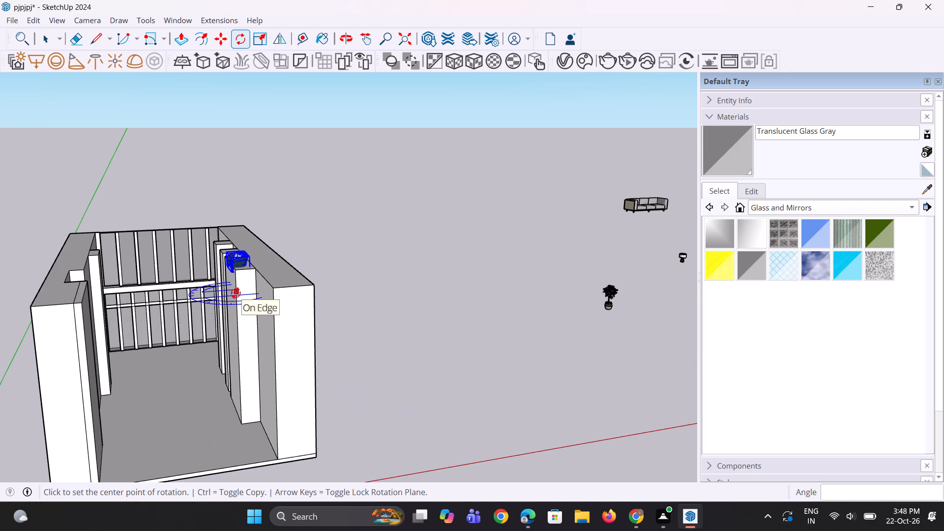
pyautogui.press('m')
pyautogui.scroll(6, 236, 293)
pyautogui.moveTo(238, 293); pyautogui.dragTo(326, 311, button='middle')
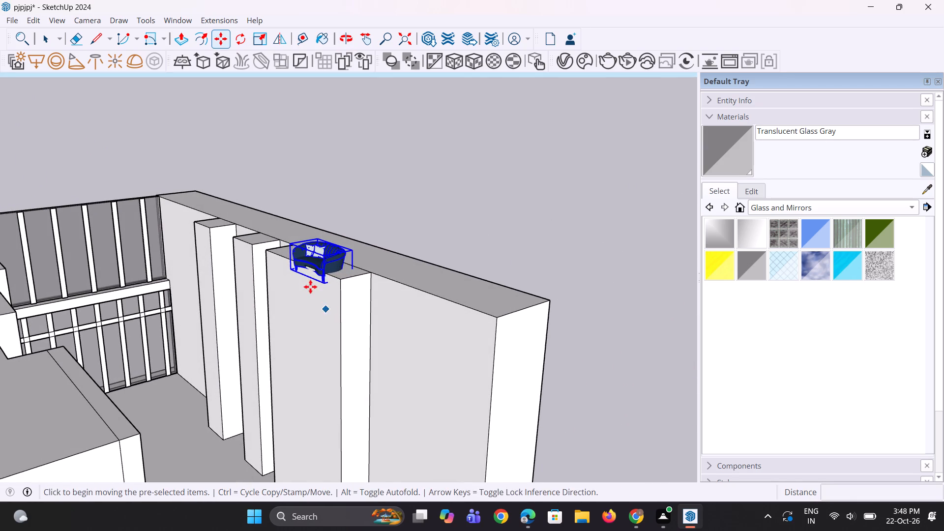
pyautogui.click(325, 287)
pyautogui.scroll(-9, 227, 361)
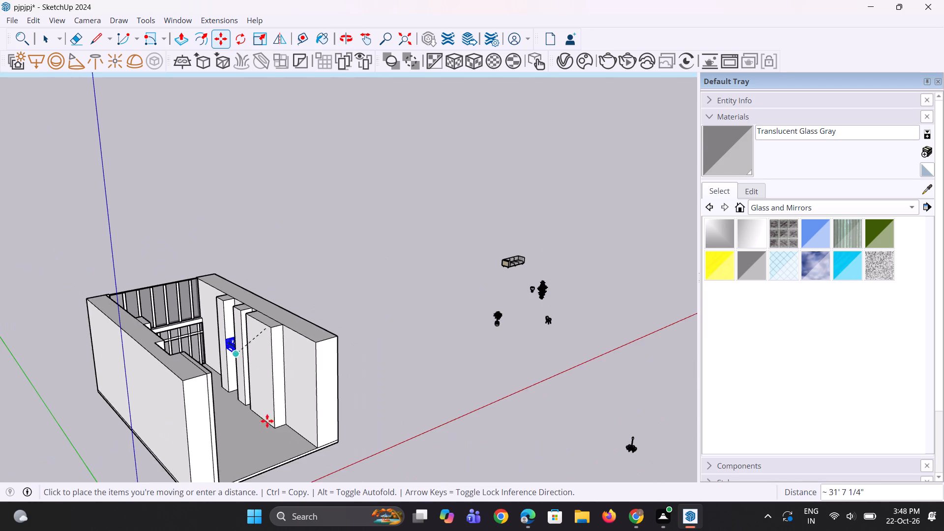
pyautogui.scroll(10, 293, 458)
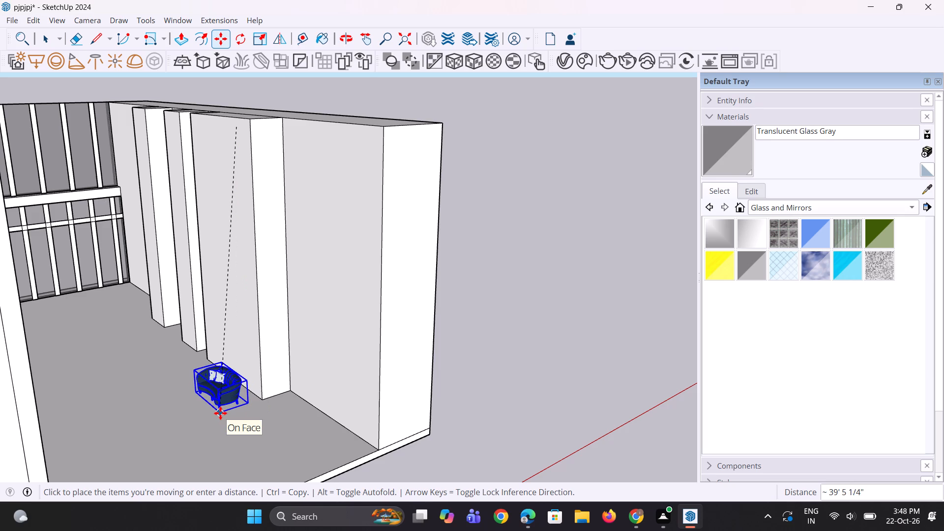
pyautogui.click(304, 443)
# Scale the blue sofa up uniformly to roughly 2.5 times its size.
pyautogui.moveTo(297, 439); pyautogui.dragTo(290, 427, button='middle')
pyautogui.scroll(2, 288, 421)
pyautogui.press('s')
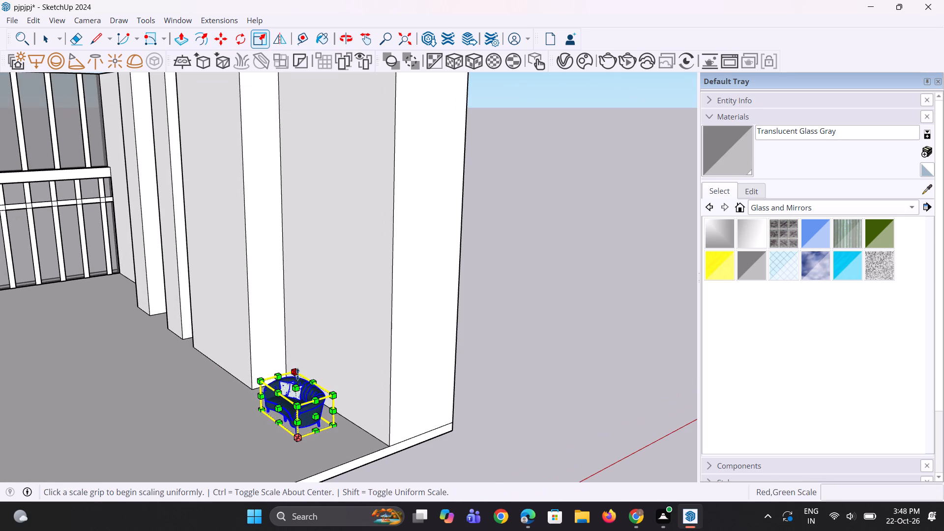
pyautogui.click(297, 372)
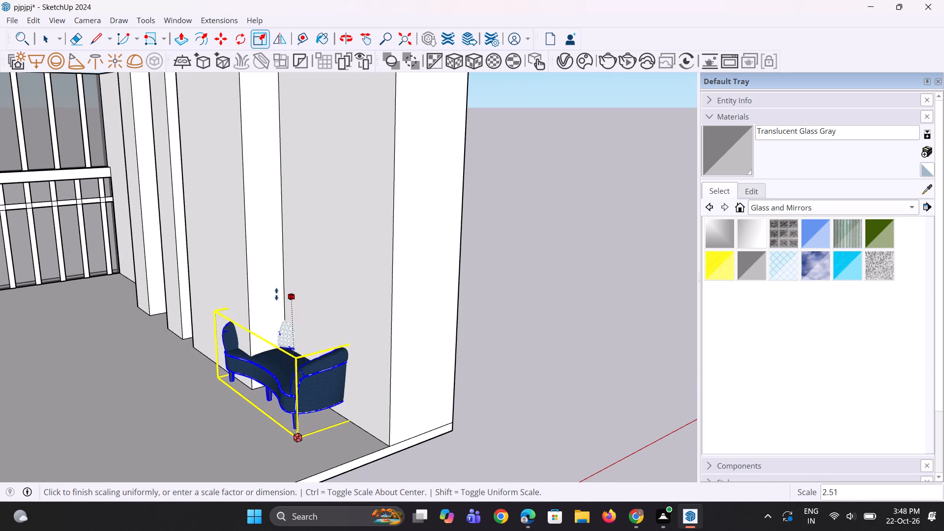
pyautogui.click(272, 283)
pyautogui.scroll(-3, 252, 387)
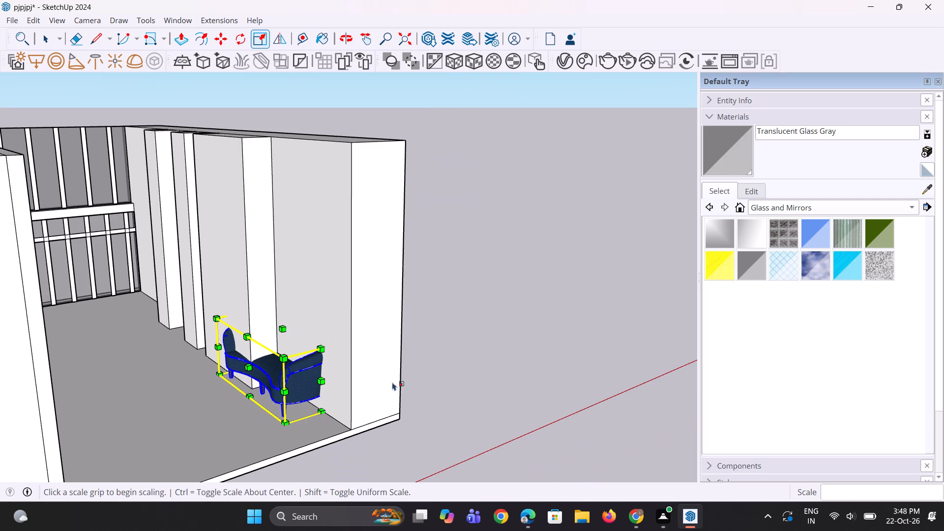
# Push/Pull the open-end faces of the sofa-side wall, the floor slab and the opposite side wall outward by 3' 6 11/16".
pyautogui.press('p')
pyautogui.click(392, 360)
pyautogui.click(405, 376)
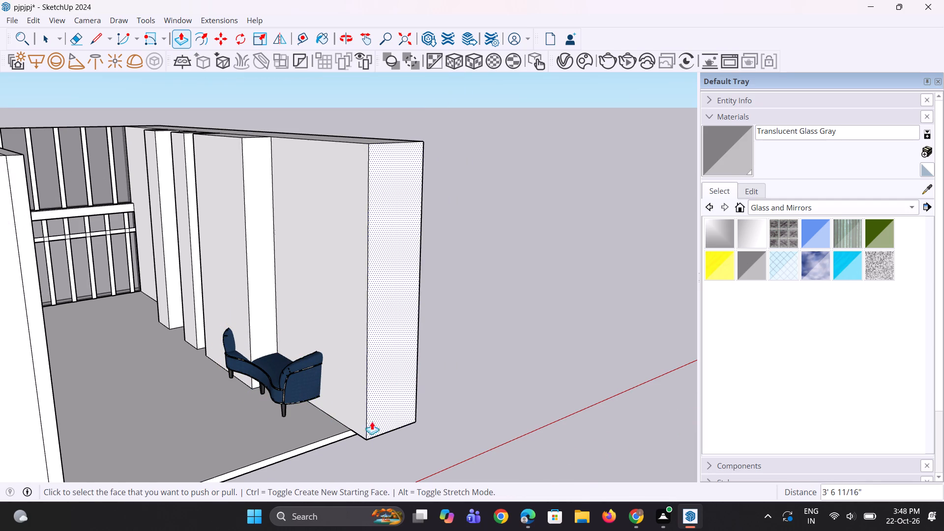
pyautogui.doubleClick(351, 432)
pyautogui.scroll(-4, 335, 421)
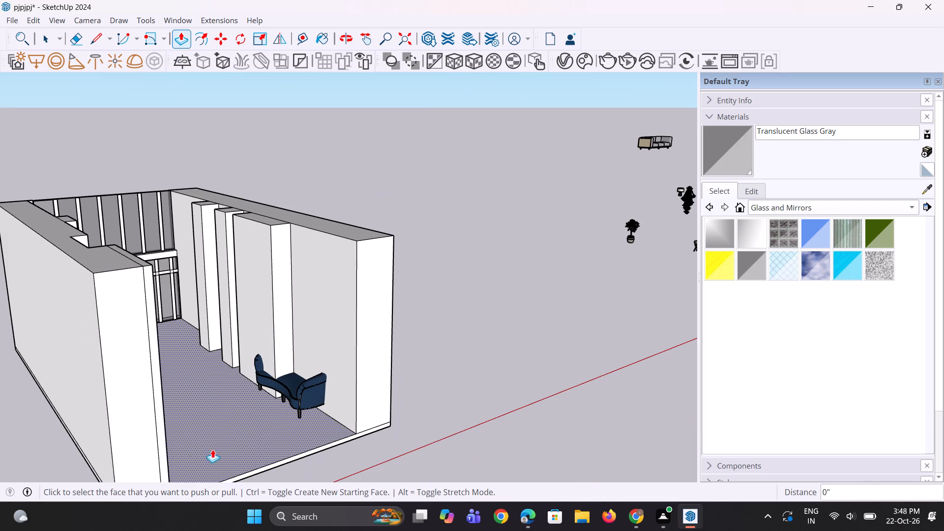
pyautogui.doubleClick(147, 434)
pyautogui.scroll(-7, 145, 397)
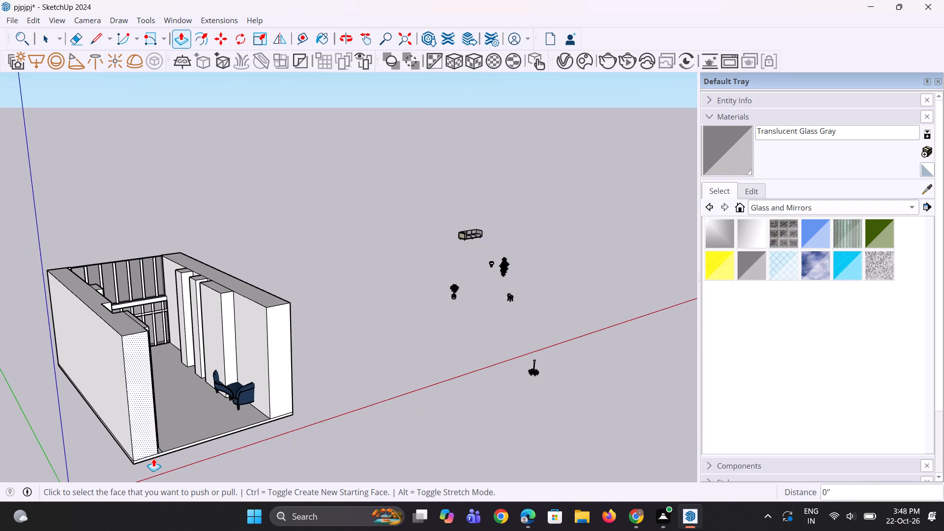
# Move the enlarged blue sofa away from the side wall so it stands clear on the hall floor.
pyautogui.scroll(2, 153, 459)
pyautogui.scroll(1, 229, 446)
pyautogui.moveTo(230, 445); pyautogui.dragTo(258, 475, button='middle')
pyautogui.press('space')
pyautogui.press('space')
pyautogui.click(278, 382)
pyautogui.scroll(1, 275, 386)
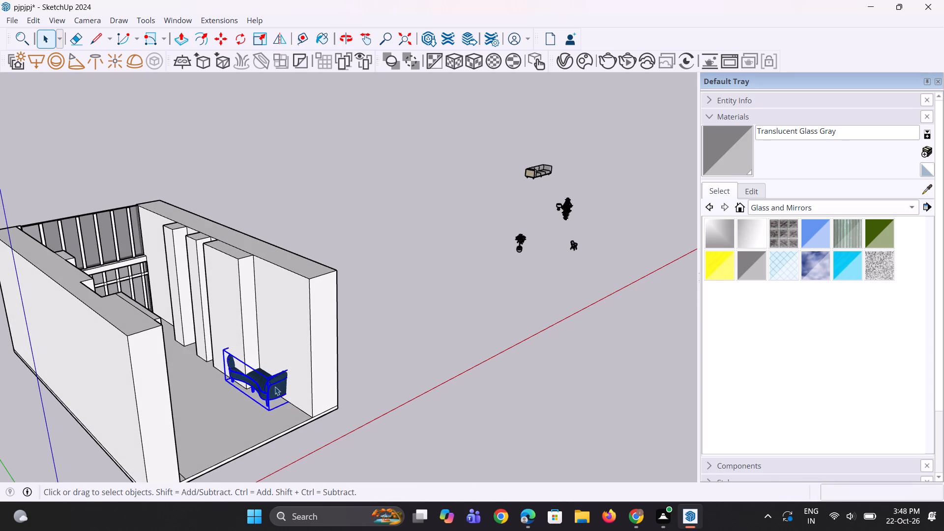
pyautogui.scroll(1, 275, 386)
pyautogui.press('m')
pyautogui.scroll(2, 275, 386)
pyautogui.click(261, 425)
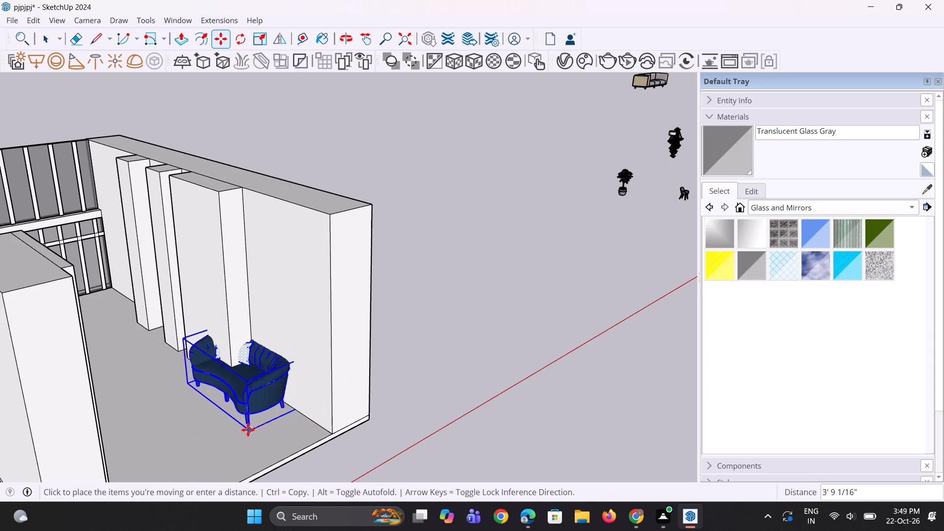
pyautogui.click(233, 438)
# Shift the blue sofa along the side wall toward the hall's open end in moves of about 6' 4" and 3' 2".
pyautogui.moveTo(251, 450); pyautogui.dragTo(274, 466, button='middle')
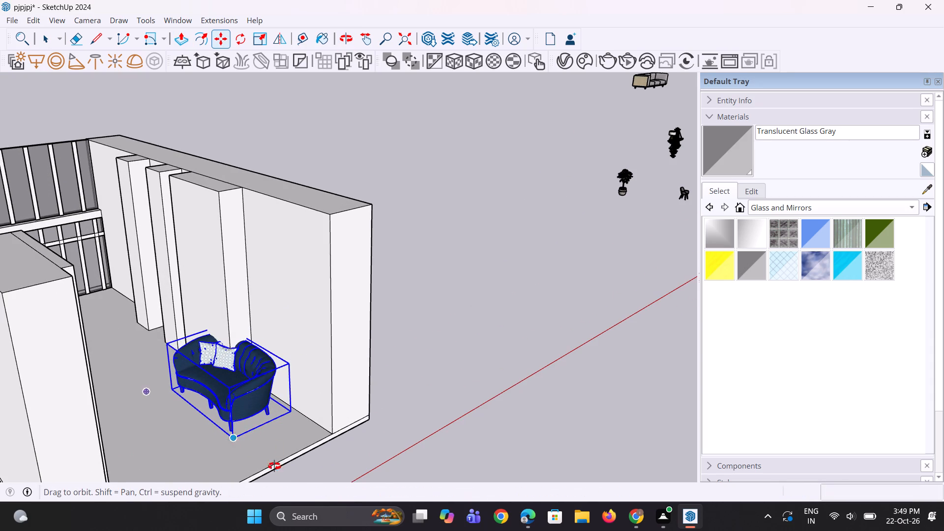
pyautogui.moveTo(274, 466); pyautogui.dragTo(399, 491, button='middle')
pyautogui.moveTo(354, 441); pyautogui.dragTo(382, 516, button='middle')
pyautogui.click(340, 416)
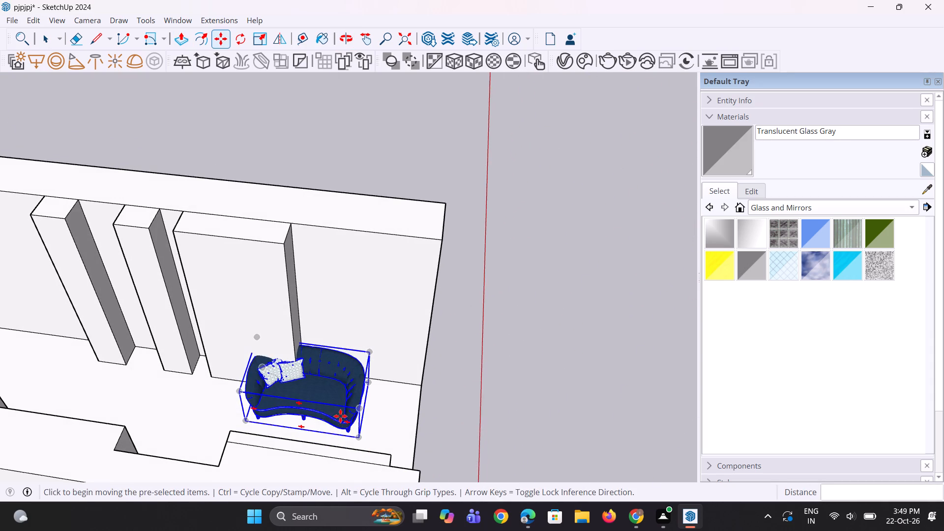
pyautogui.click(372, 419)
pyautogui.moveTo(372, 419); pyautogui.dragTo(388, 421)
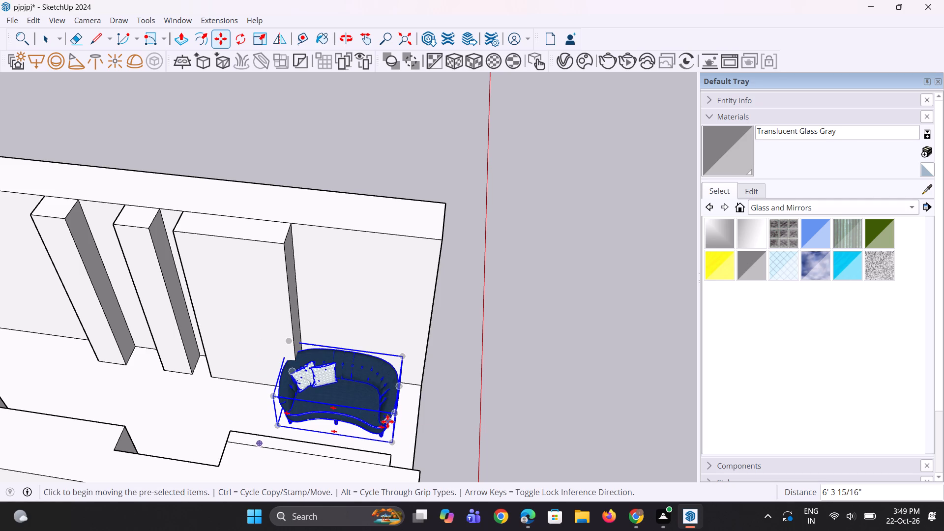
pyautogui.click(377, 413)
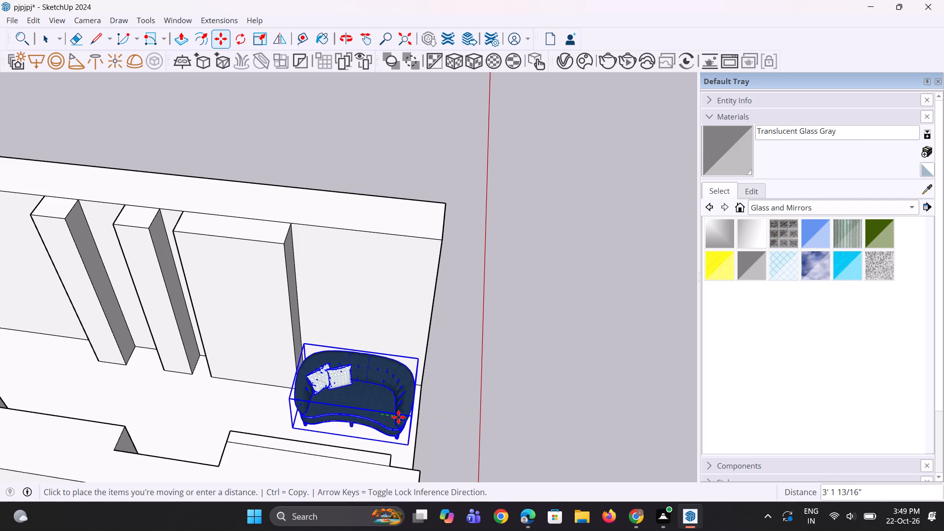
pyautogui.click(398, 417)
# Scale the blue sofa's depth along the green axis down to about 0.8, keeping its back against the side wall.
pyautogui.press('s')
pyautogui.scroll(1, 412, 421)
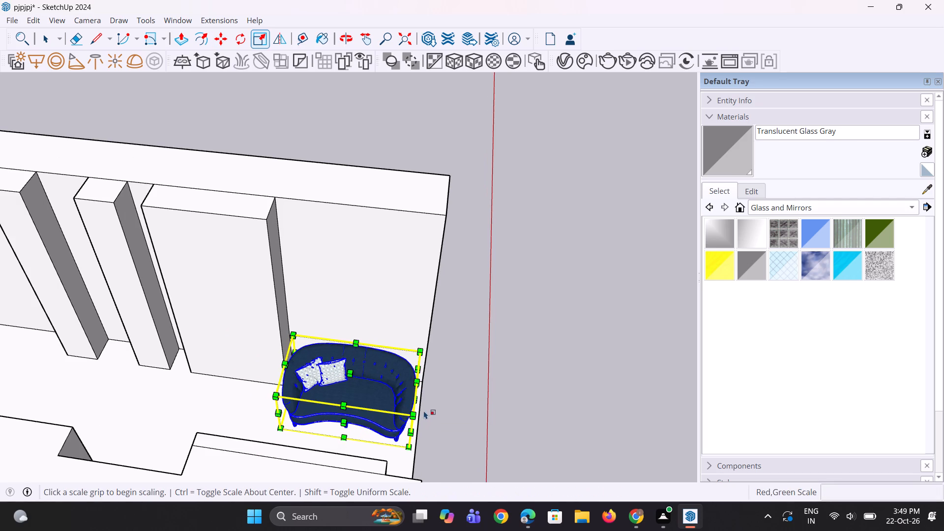
pyautogui.click(418, 403)
pyautogui.click(414, 401)
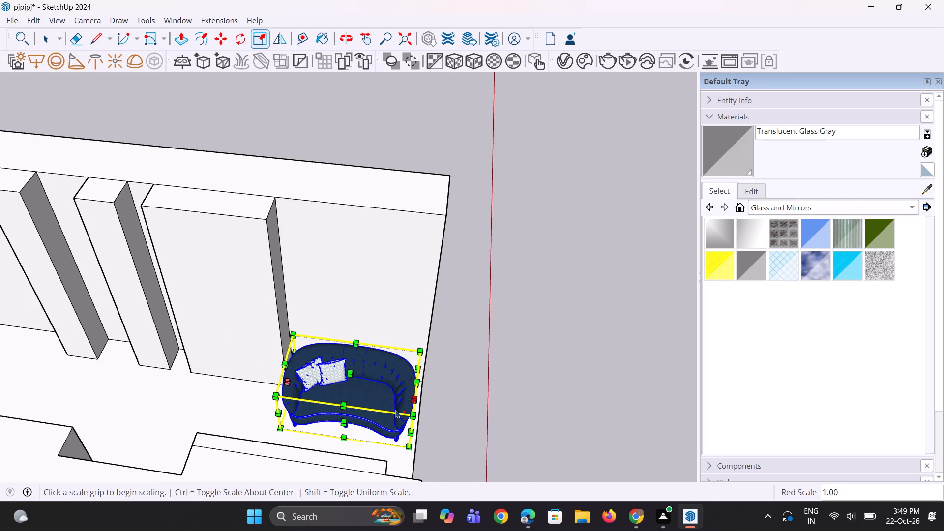
pyautogui.click(346, 423)
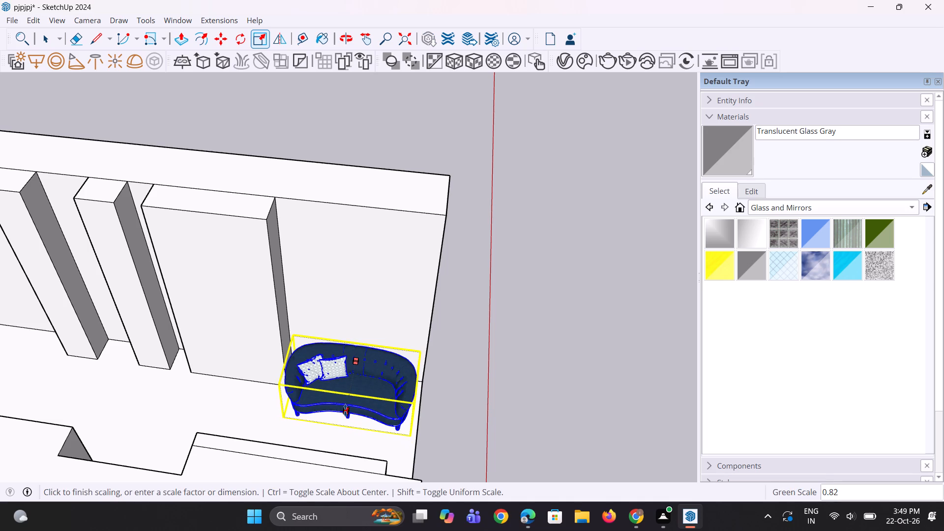
pyautogui.click(346, 405)
pyautogui.moveTo(361, 409); pyautogui.dragTo(361, 408, button='middle')
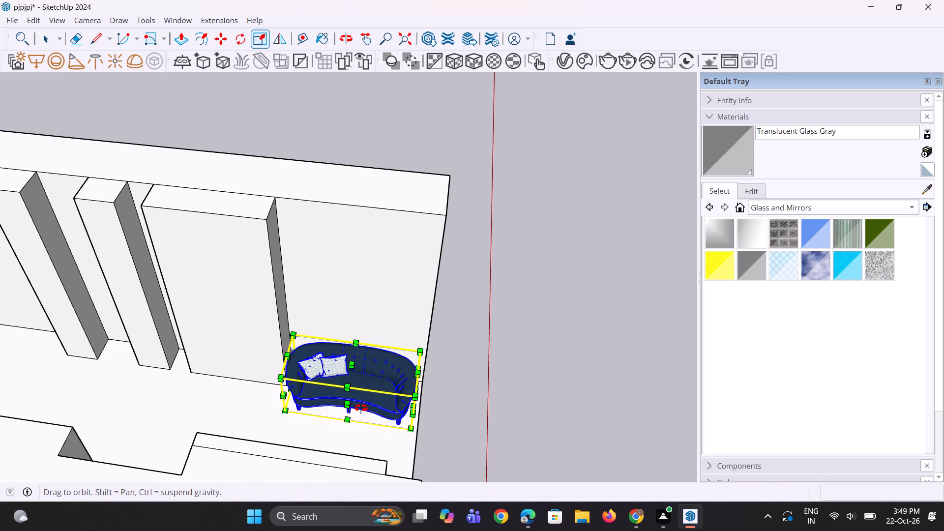
pyautogui.moveTo(361, 408); pyautogui.dragTo(263, 356, button='middle')
pyautogui.press('space')
pyautogui.press('space')
pyautogui.press('space')
pyautogui.click(457, 427)
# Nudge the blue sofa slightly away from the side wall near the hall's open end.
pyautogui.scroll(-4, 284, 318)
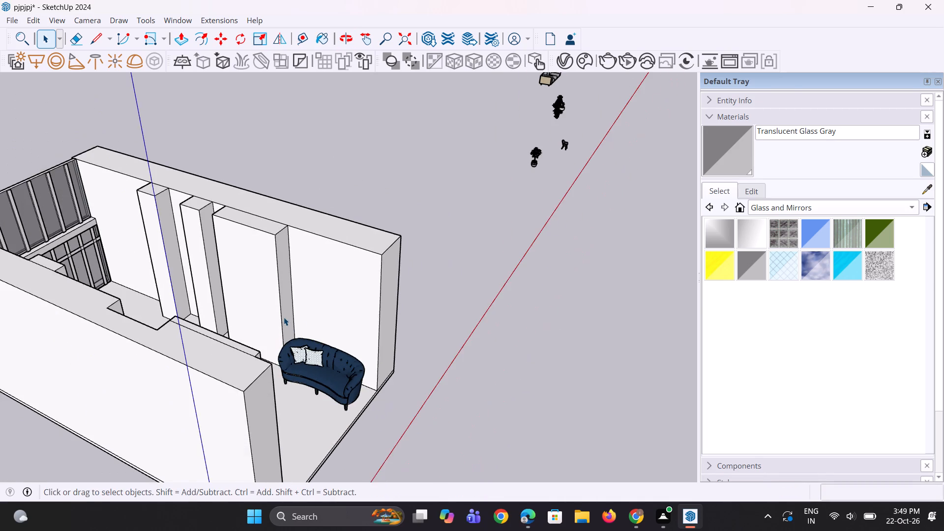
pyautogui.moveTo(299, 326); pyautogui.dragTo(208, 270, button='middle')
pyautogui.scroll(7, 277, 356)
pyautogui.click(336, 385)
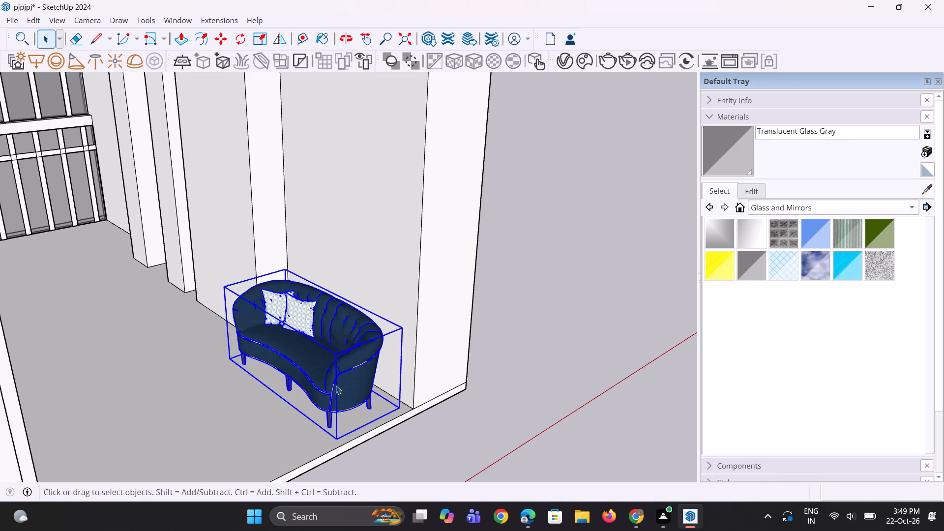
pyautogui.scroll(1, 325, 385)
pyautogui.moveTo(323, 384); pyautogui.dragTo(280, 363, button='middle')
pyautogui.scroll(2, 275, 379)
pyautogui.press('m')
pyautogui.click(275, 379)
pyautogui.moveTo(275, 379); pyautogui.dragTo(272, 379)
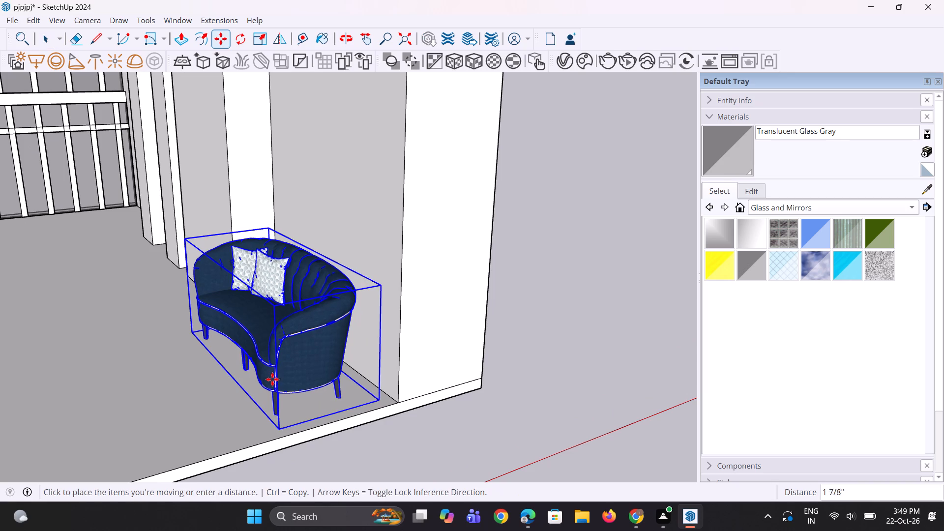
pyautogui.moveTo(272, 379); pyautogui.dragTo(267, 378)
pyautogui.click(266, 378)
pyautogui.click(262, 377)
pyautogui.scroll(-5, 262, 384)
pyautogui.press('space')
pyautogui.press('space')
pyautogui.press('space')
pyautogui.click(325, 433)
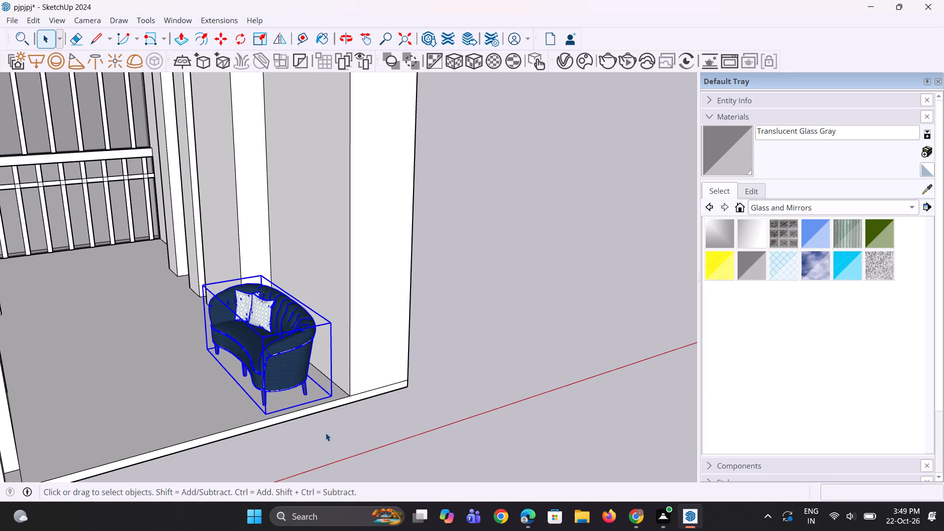
# Examine the blue sofa's placement against the side wall and piers from several angles.
pyautogui.moveTo(289, 406); pyautogui.dragTo(506, 448, button='middle')
pyautogui.scroll(-10, 0, 310)
pyautogui.moveTo(239, 344); pyautogui.dragTo(289, 411, button='middle')
pyautogui.scroll(3, 279, 295)
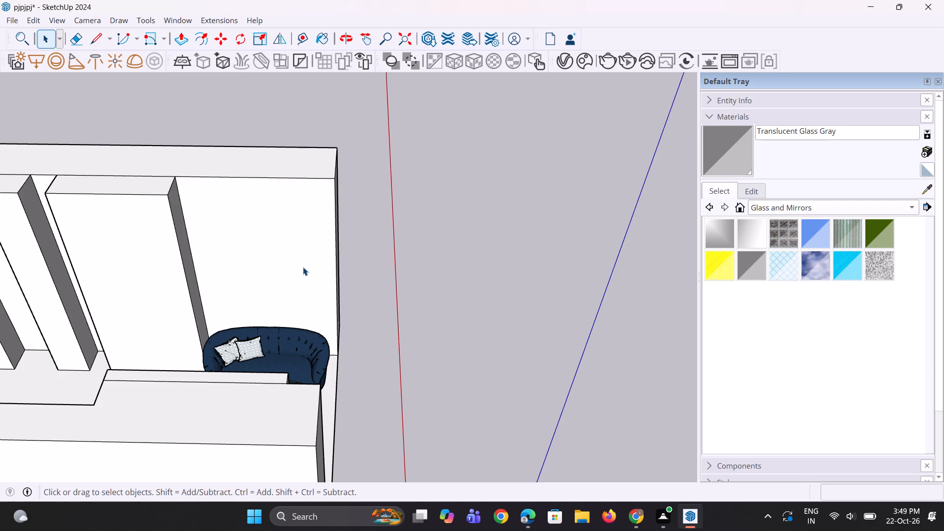
pyautogui.scroll(-4, 303, 267)
pyautogui.moveTo(303, 267); pyautogui.dragTo(32, 259, button='middle')
pyautogui.scroll(-1, 162, 252)
pyautogui.scroll(4, 266, 265)
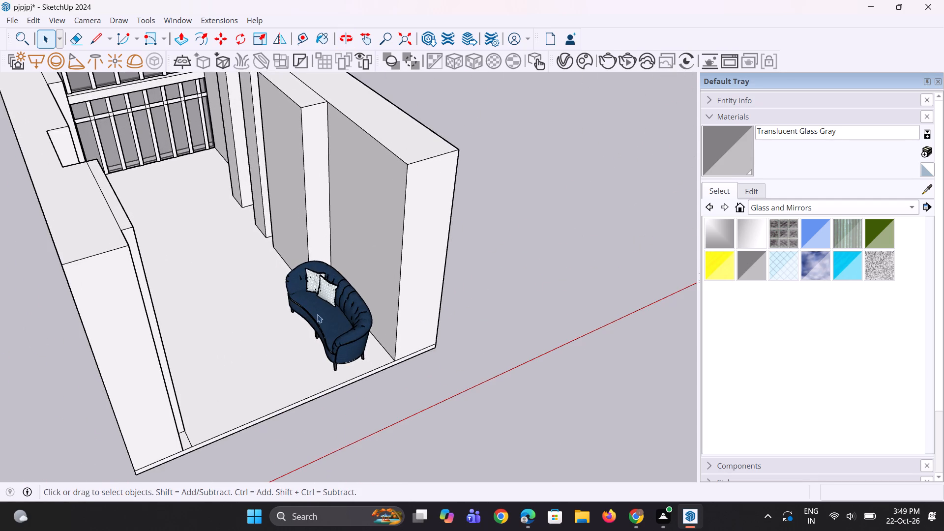
pyautogui.press('space')
pyautogui.click(321, 318)
pyautogui.scroll(-4, 463, 124)
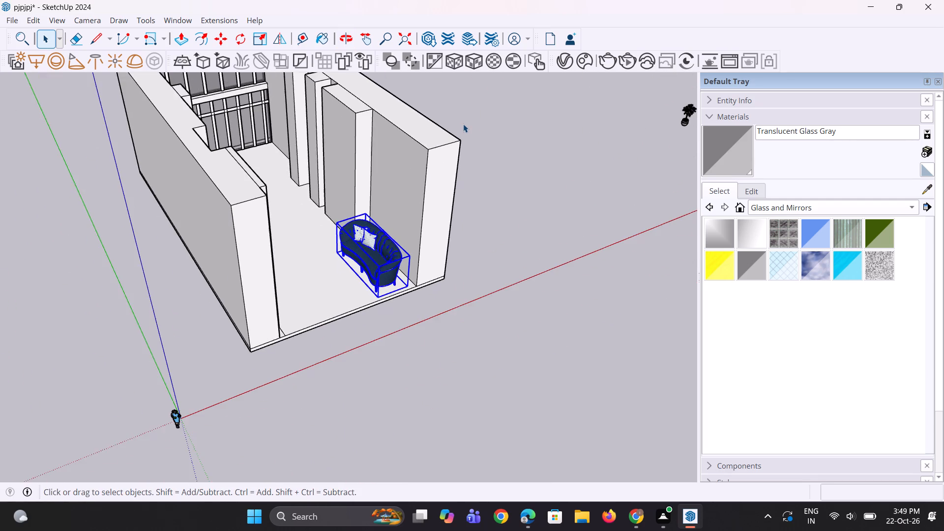
pyautogui.moveTo(463, 124); pyautogui.dragTo(441, 135, button='middle')
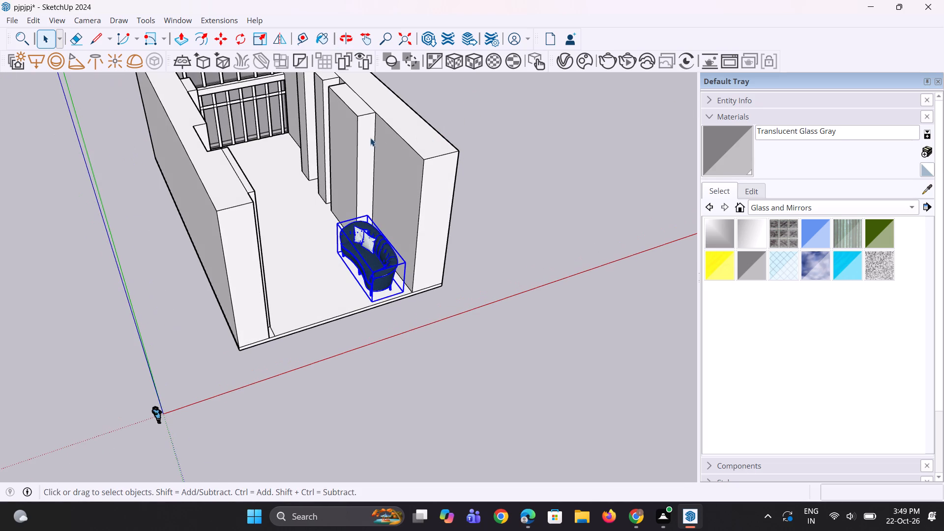
# Push the hall-side faces of the sofa-side wall's piers back toward the wall by about 10 1/4".
pyautogui.press('p')
pyautogui.scroll(2, 353, 134)
pyautogui.click(353, 133)
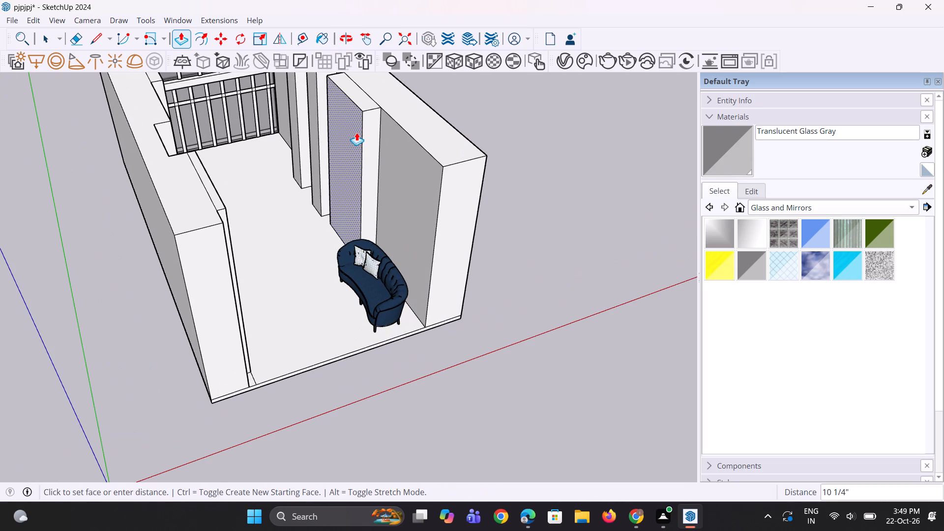
pyautogui.click(357, 132)
pyautogui.doubleClick(314, 136)
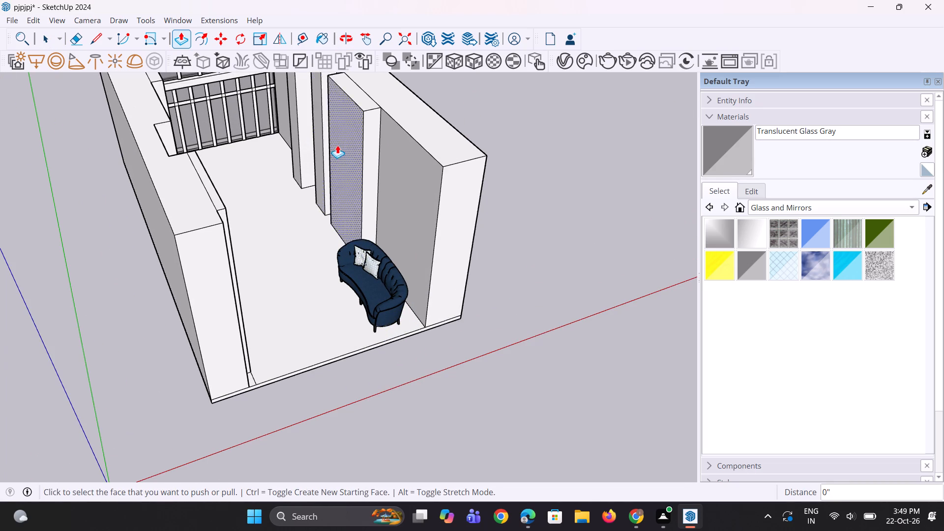
pyautogui.scroll(-4, 337, 146)
pyautogui.scroll(3, 303, 122)
pyautogui.doubleClick(307, 126)
pyautogui.moveTo(309, 132); pyautogui.dragTo(397, 134, button='middle')
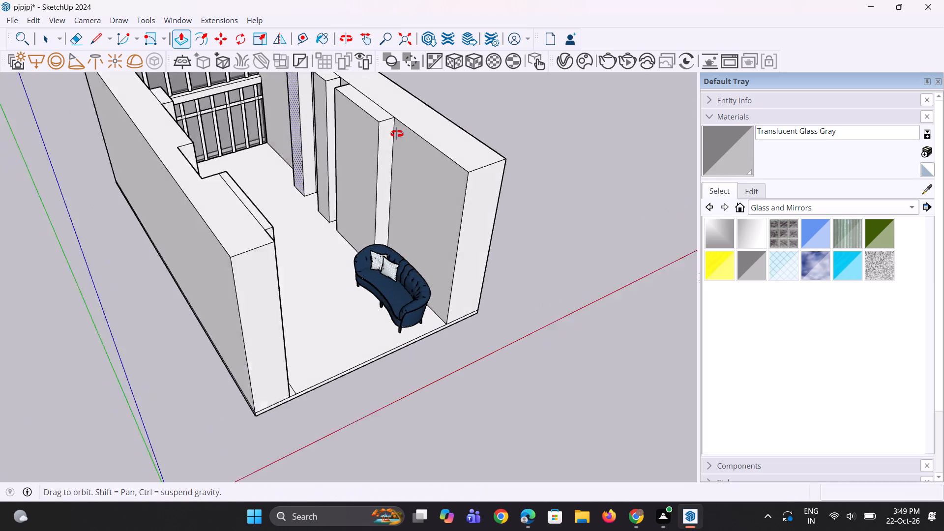
pyautogui.moveTo(397, 134); pyautogui.dragTo(409, 133, button='middle')
pyautogui.scroll(-5, 352, 157)
pyautogui.scroll(1, 383, 178)
pyautogui.moveTo(383, 178); pyautogui.dragTo(285, 124, button='middle')
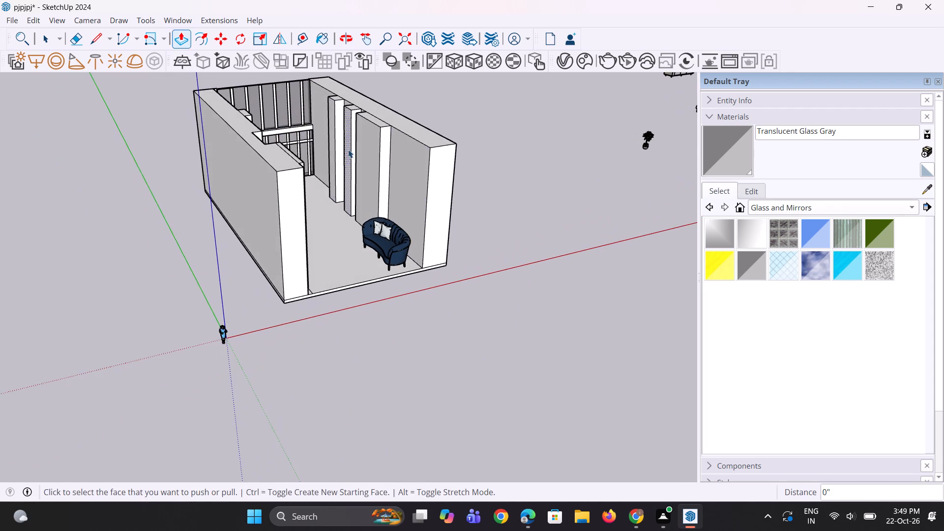
pyautogui.press('space')
pyautogui.press('space')
# Move the gray three-seat sofa from the distant group of imported models to the hall's open end.
pyautogui.scroll(2, 370, 243)
pyautogui.scroll(-4, 334, 303)
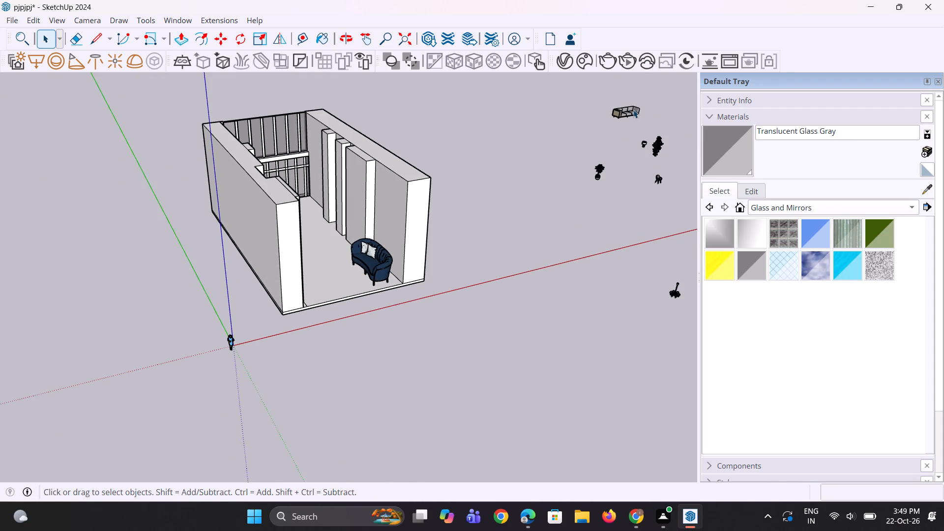
pyautogui.click(632, 111)
pyautogui.press('m')
pyautogui.click(626, 114)
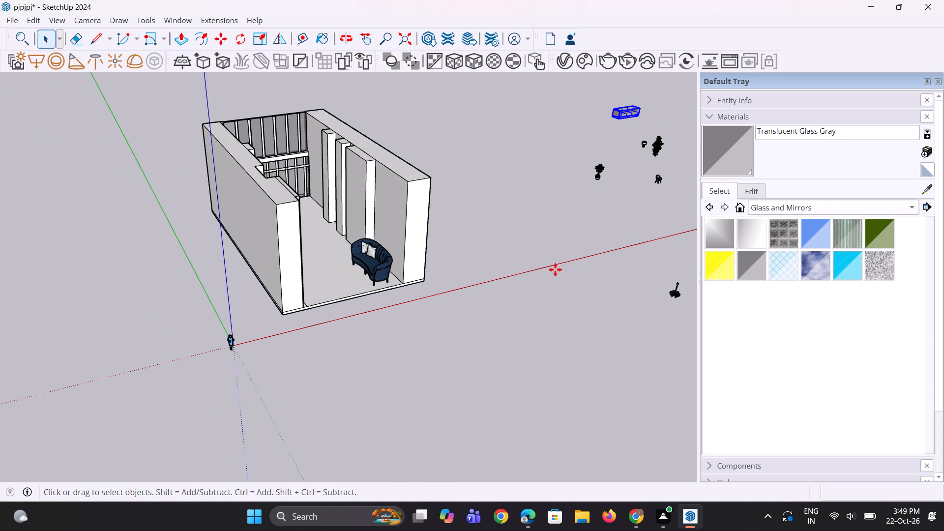
pyautogui.scroll(4, 446, 313)
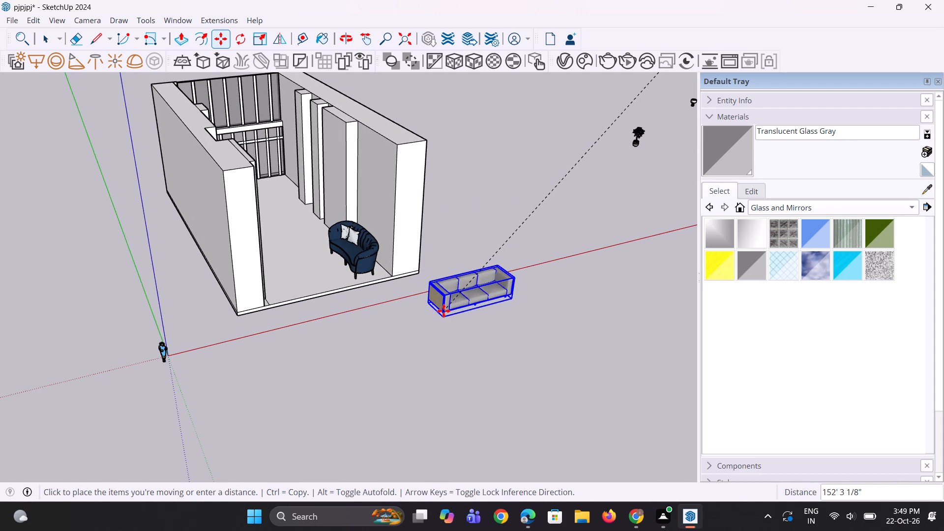
pyautogui.click(443, 311)
pyautogui.scroll(1, 461, 335)
pyautogui.moveTo(461, 335); pyautogui.dragTo(476, 310, button='middle')
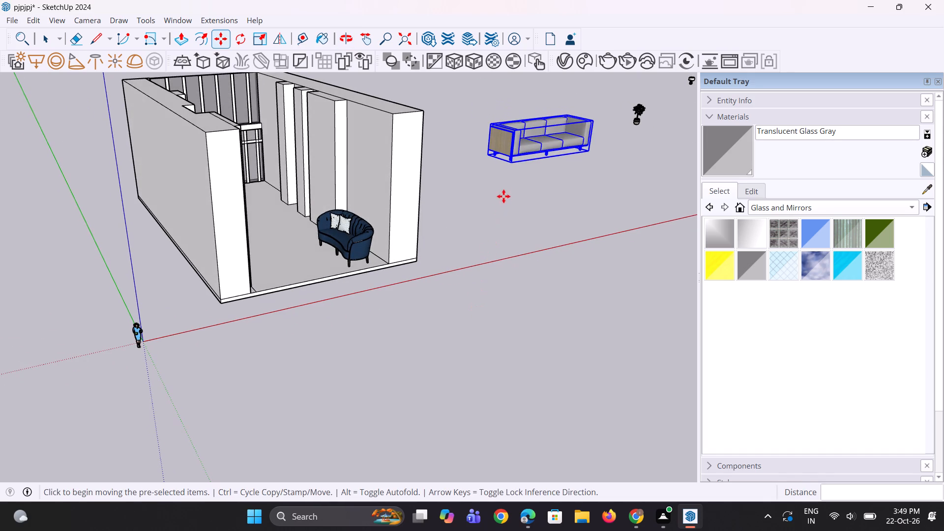
pyautogui.click(507, 167)
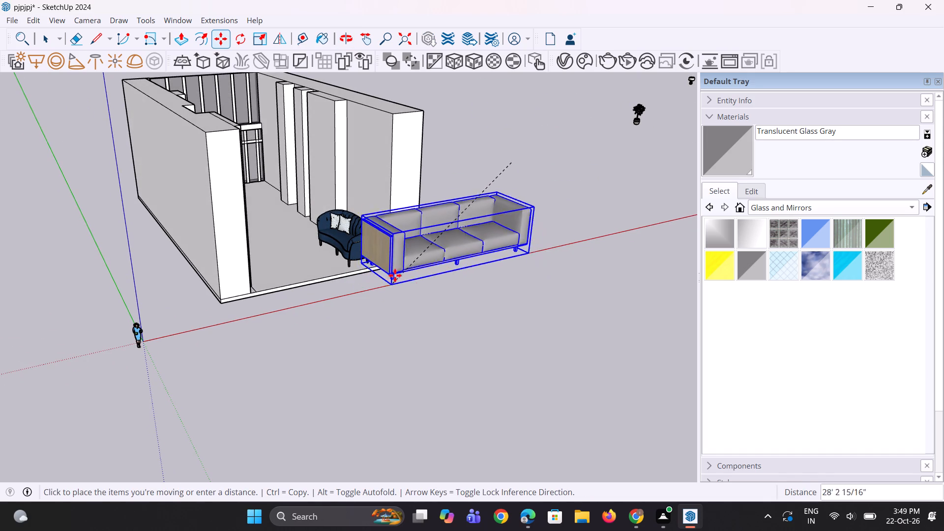
pyautogui.click(401, 268)
# Move the gray sofa away from the wall end so it stands clear outside the hall.
pyautogui.moveTo(505, 285); pyautogui.dragTo(501, 300, button='middle')
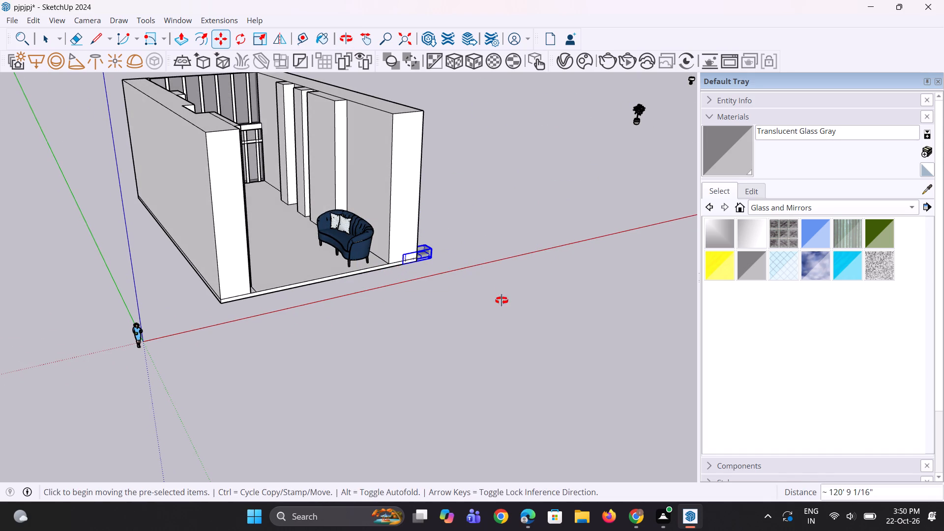
pyautogui.moveTo(501, 300); pyautogui.dragTo(493, 313, button='middle')
pyautogui.scroll(2, 456, 269)
pyautogui.click(425, 270)
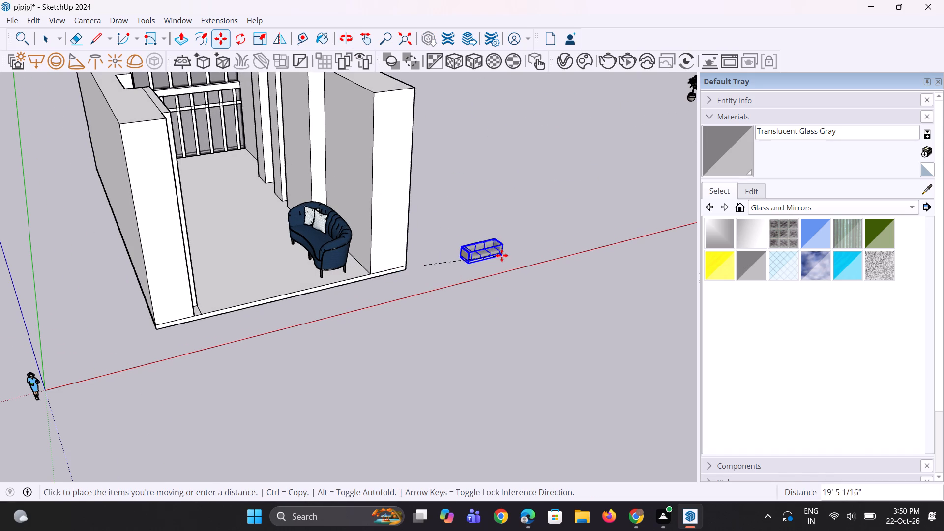
pyautogui.click(506, 246)
pyautogui.press('space')
pyautogui.press('space')
# Rotate the gray sofa 90 degrees on the ground plane so it runs parallel to the side walls.
pyautogui.click(242, 43)
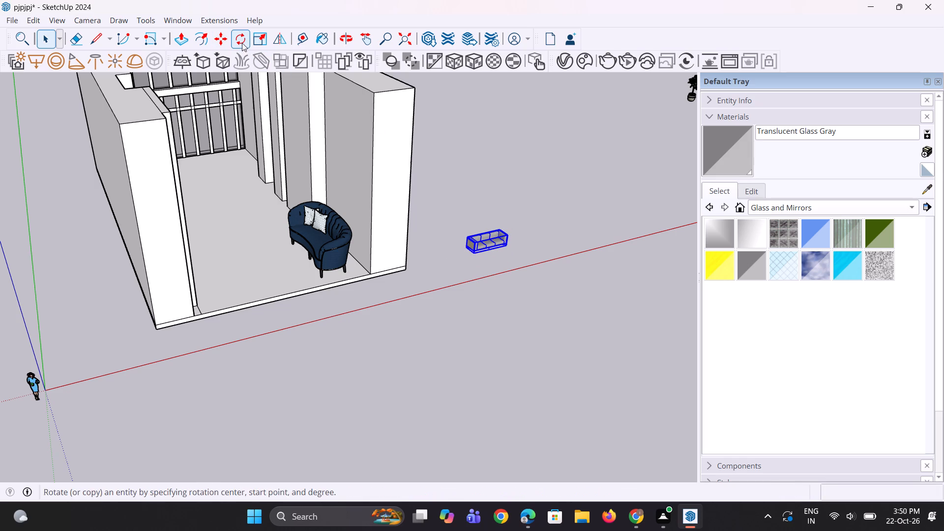
pyautogui.click(463, 308)
pyautogui.click(516, 296)
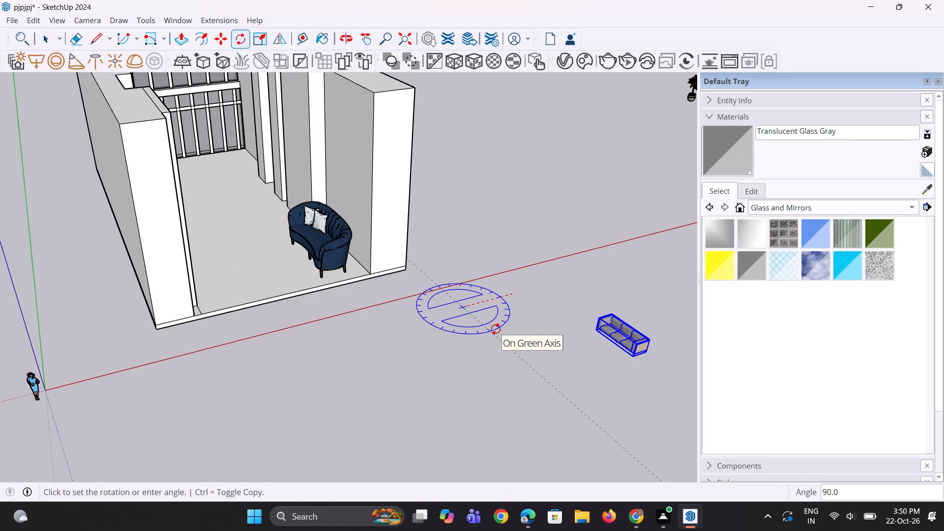
pyautogui.click(496, 329)
# Move the rotated gray sofa onto the hall floor beside the side-wall piers, behind the blue sofa.
pyautogui.scroll(-3, 496, 329)
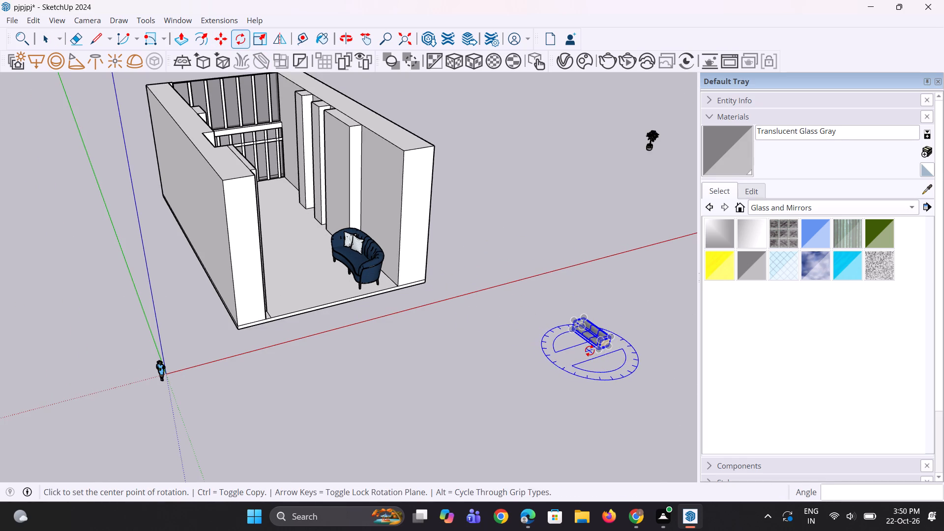
pyautogui.press('m')
pyautogui.moveTo(602, 350); pyautogui.dragTo(604, 398)
pyautogui.scroll(3, 384, 248)
pyautogui.scroll(2, 324, 232)
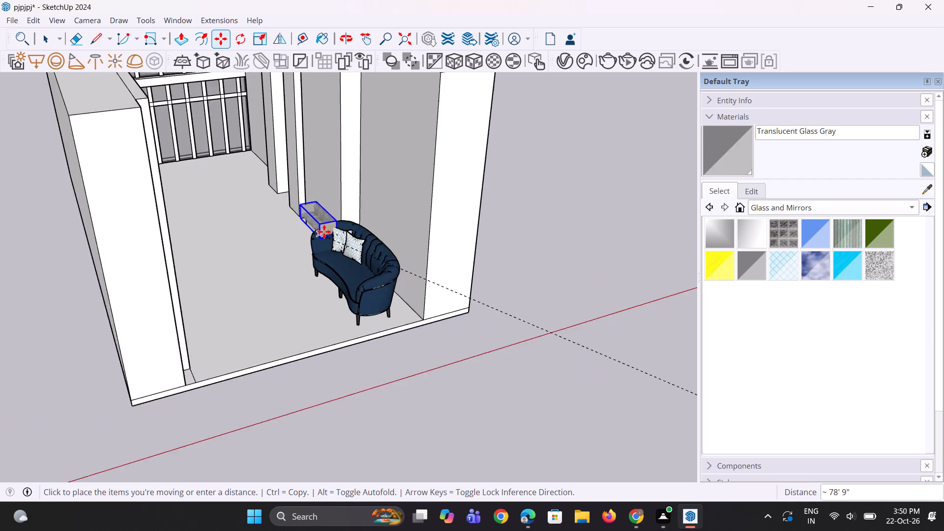
pyautogui.scroll(7, 324, 232)
pyautogui.click(276, 240)
pyautogui.moveTo(281, 254); pyautogui.dragTo(297, 263, button='middle')
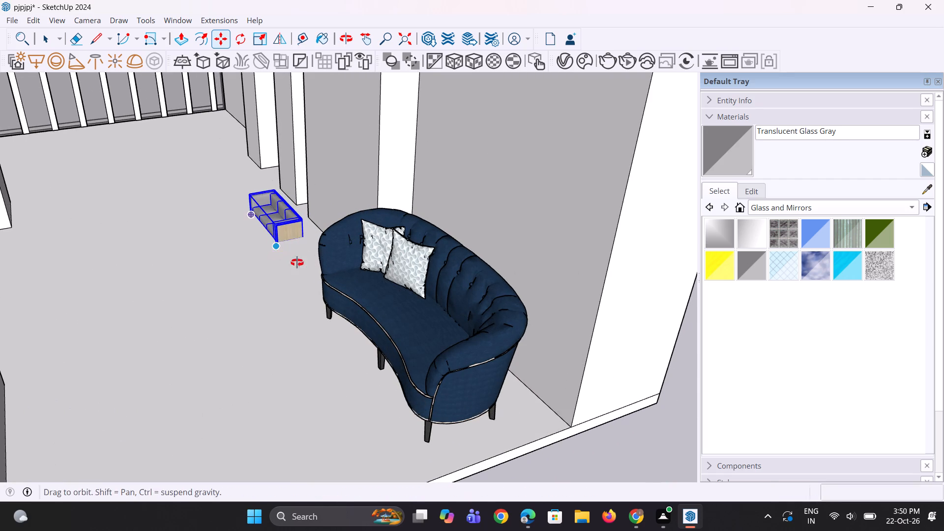
pyautogui.moveTo(297, 263); pyautogui.dragTo(315, 269, button='middle')
pyautogui.press('space')
pyautogui.press('space')
# Delete the blue sofa from the hall.
pyautogui.click(380, 283)
pyautogui.press('Delete')
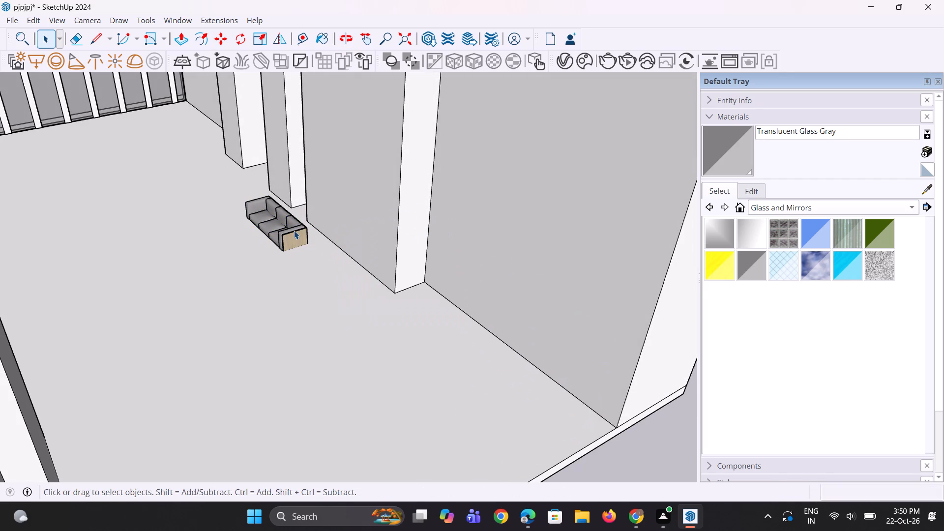
# Nudge the gray sofa slightly on the floor beside the side-wall piers.
pyautogui.click(294, 231)
pyautogui.scroll(2, 294, 254)
pyautogui.press('m')
pyautogui.scroll(1, 294, 255)
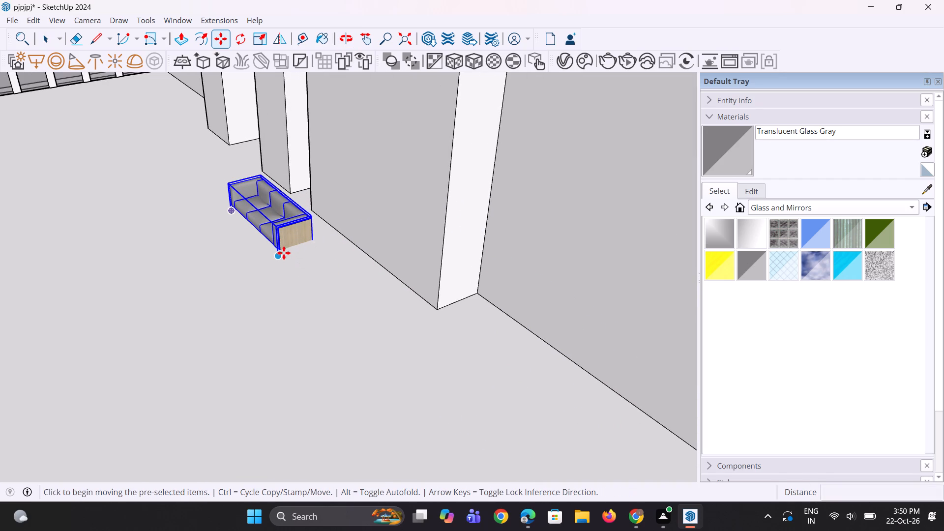
pyautogui.click(282, 254)
pyautogui.click(284, 246)
# Scale the gray sofa up uniformly about its opposite corner to roughly 1.4 times its size.
pyautogui.moveTo(287, 258); pyautogui.dragTo(303, 278, button='middle')
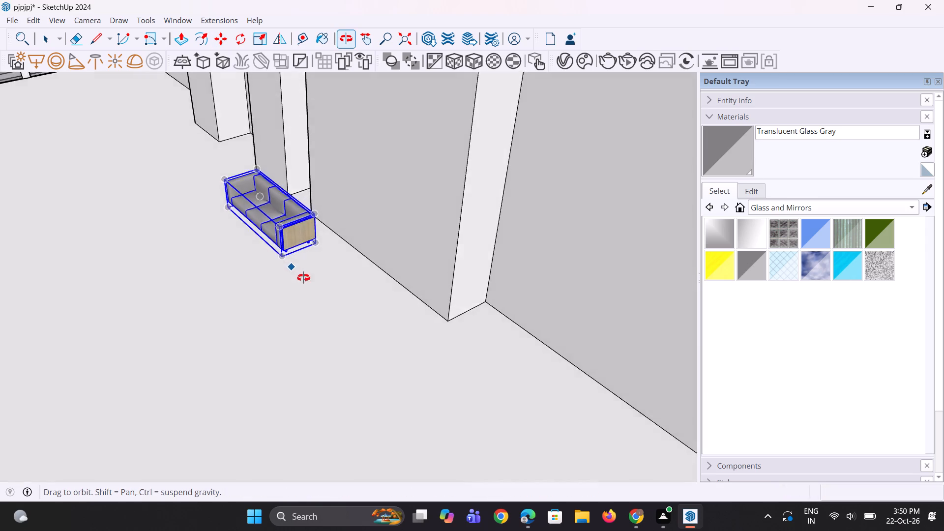
pyautogui.moveTo(303, 278); pyautogui.dragTo(405, 313, button='middle')
pyautogui.click(407, 32)
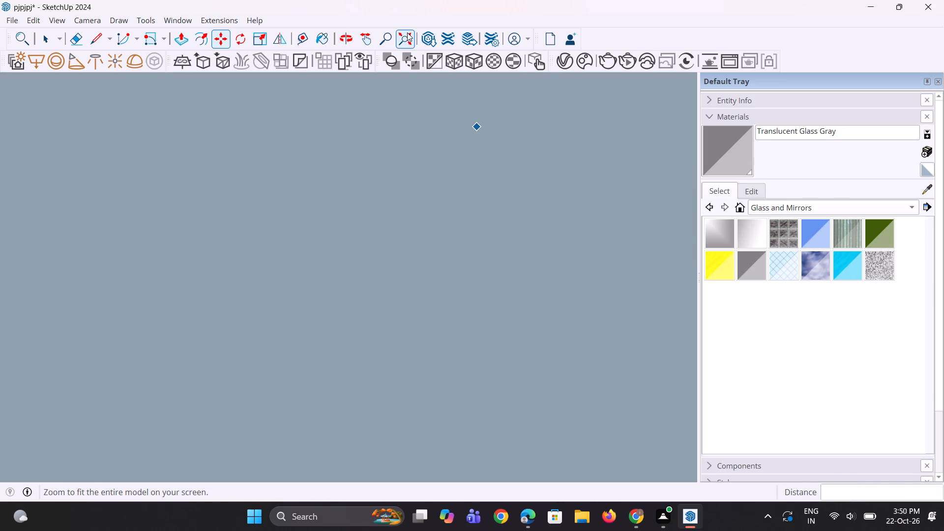
pyautogui.moveTo(348, 200); pyautogui.dragTo(435, 283, button='middle')
pyautogui.scroll(3, 240, 296)
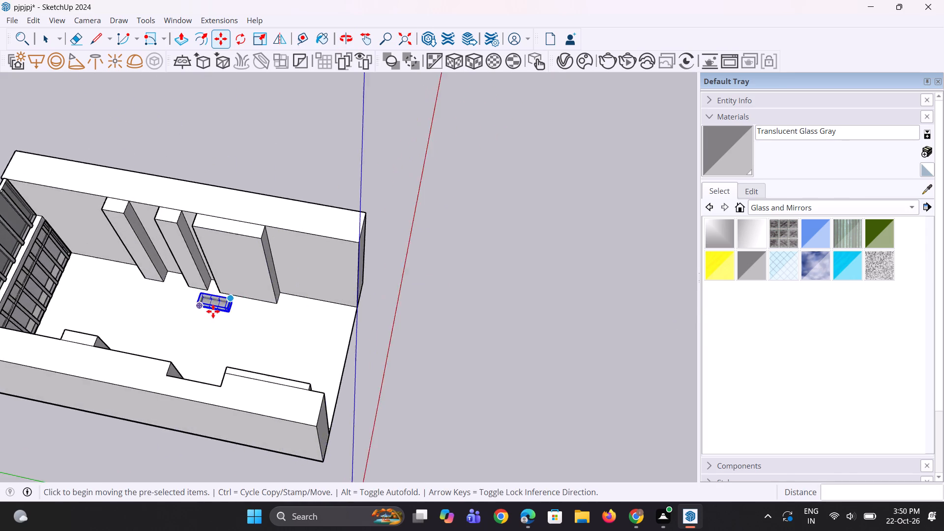
pyautogui.scroll(3, 213, 311)
pyautogui.press('s')
pyautogui.scroll(1, 213, 311)
pyautogui.moveTo(213, 311); pyautogui.dragTo(275, 275, button='middle')
pyautogui.scroll(7, 220, 322)
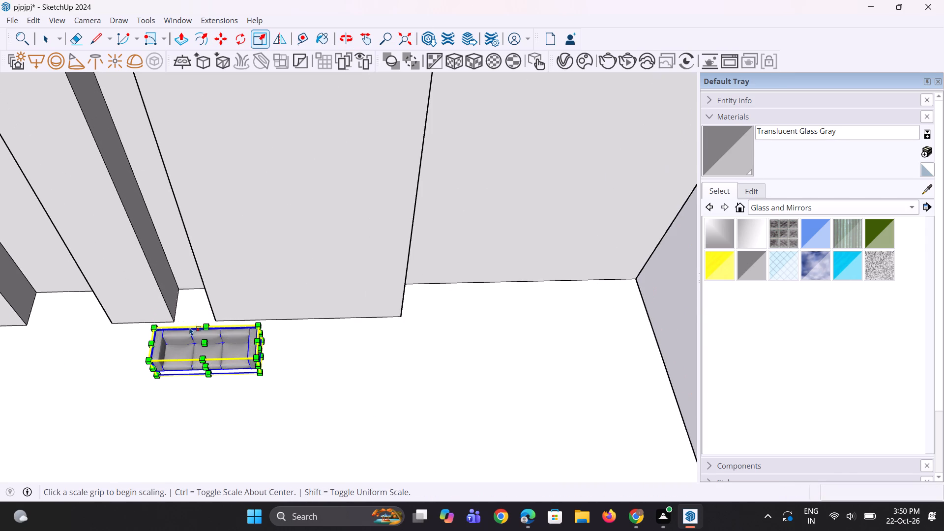
pyautogui.click(151, 326)
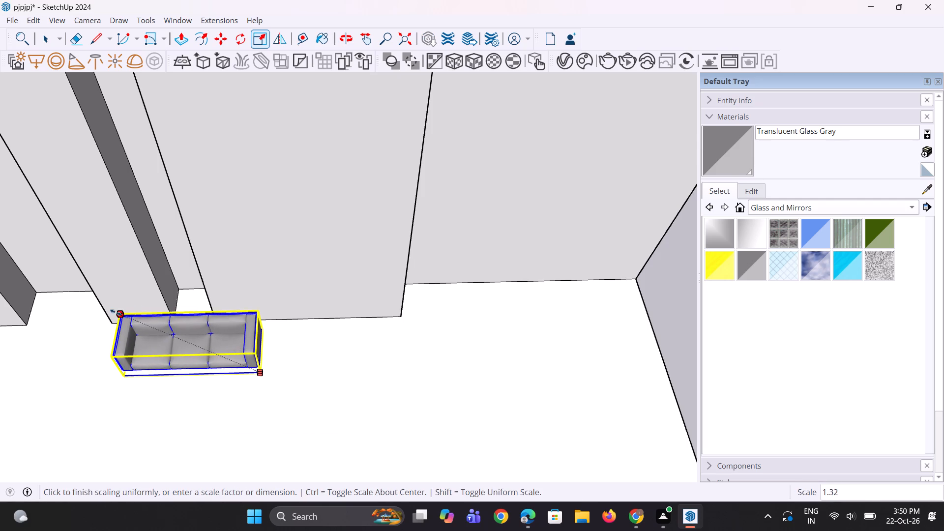
pyautogui.click(106, 310)
pyautogui.press('space')
pyautogui.press('space')
pyautogui.press('space')
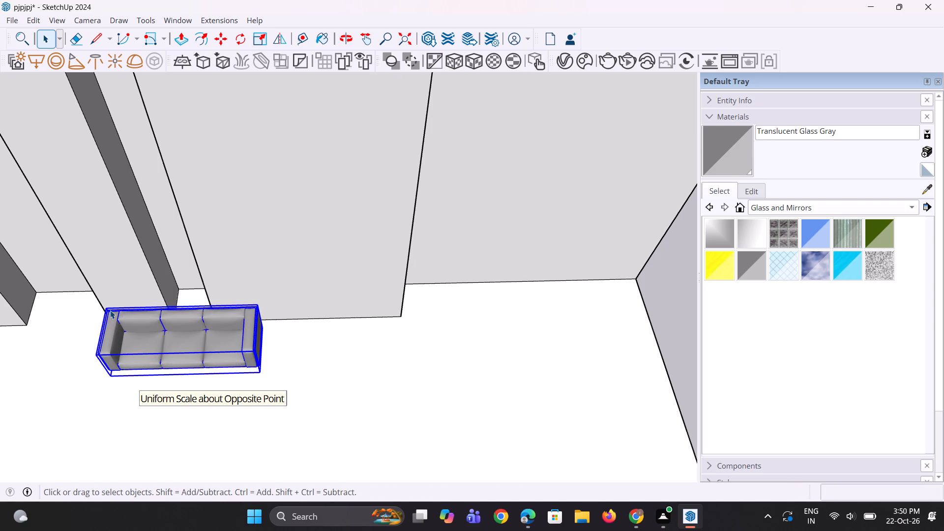
pyautogui.scroll(-9, 110, 310)
pyautogui.press('space')
pyautogui.click(430, 286)
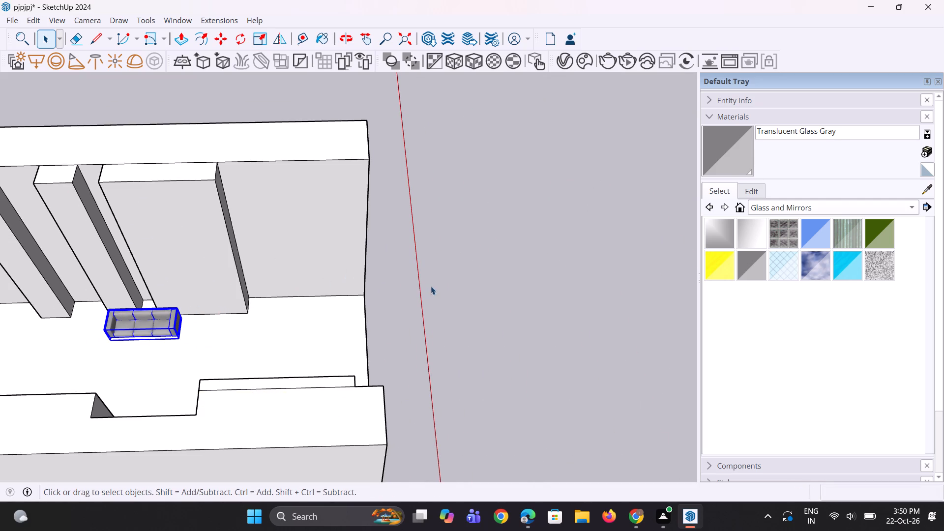
# Move the gray sofa about 29' along the side wall toward the hall's open front, just past the last pier.
pyautogui.moveTo(232, 314); pyautogui.dragTo(118, 309, button='middle')
pyautogui.scroll(2, 136, 300)
pyautogui.click(222, 263)
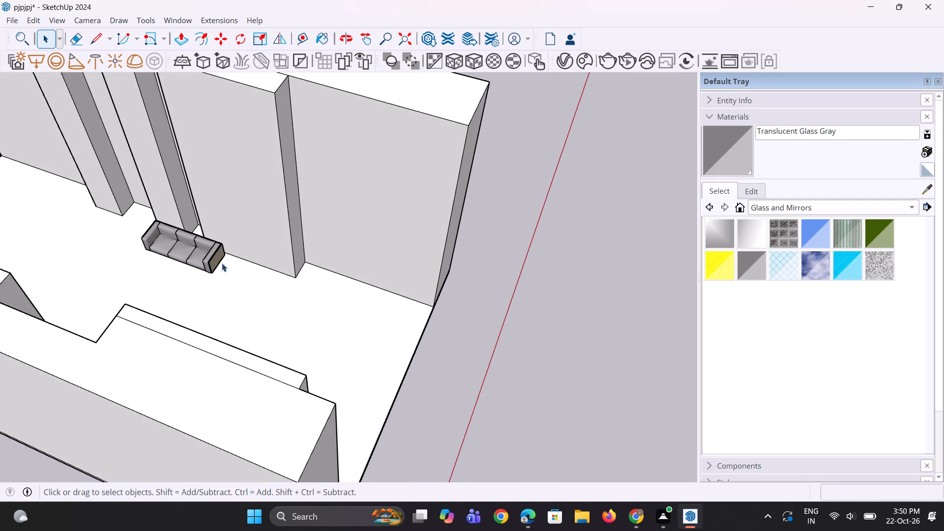
pyautogui.scroll(3, 216, 263)
pyautogui.press('m')
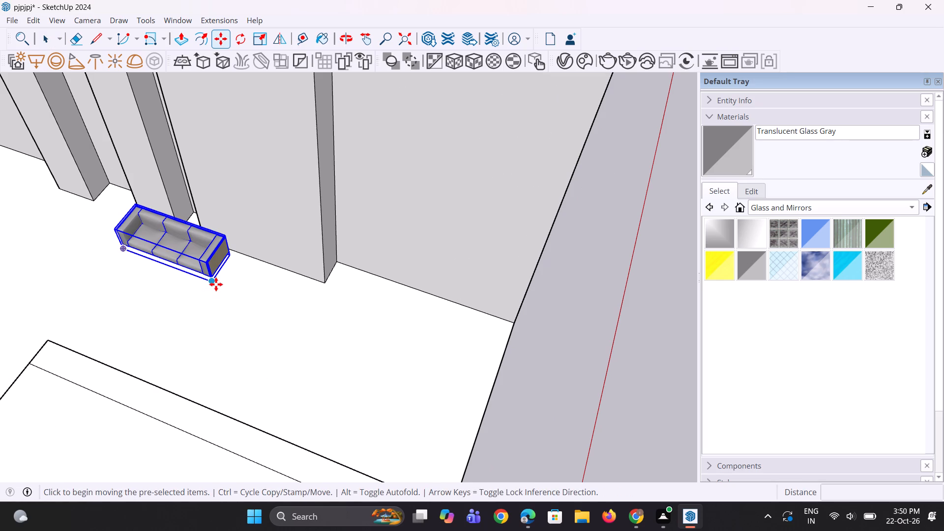
pyautogui.click(216, 284)
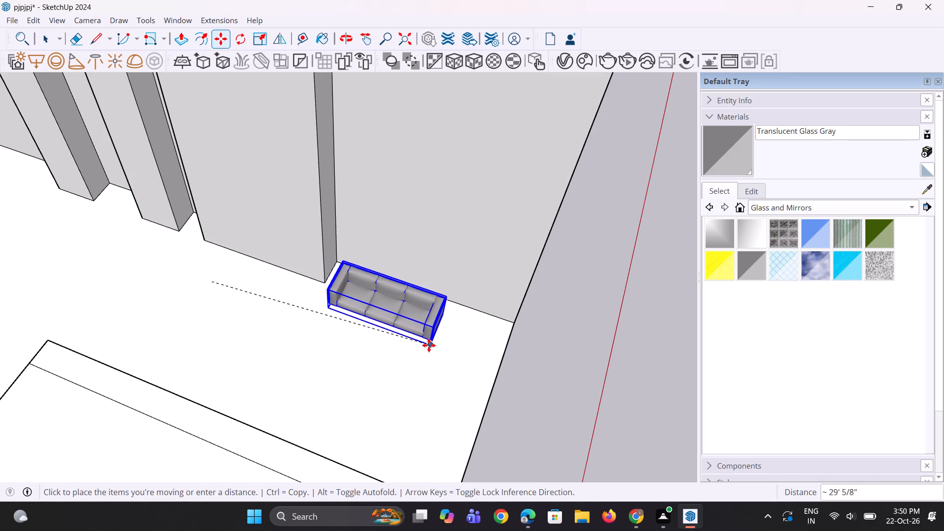
pyautogui.click(429, 345)
# Adjust the gray sofa's depth slightly and scale its height up to about 1.42 times.
pyautogui.moveTo(424, 346); pyautogui.dragTo(276, 306, button='middle')
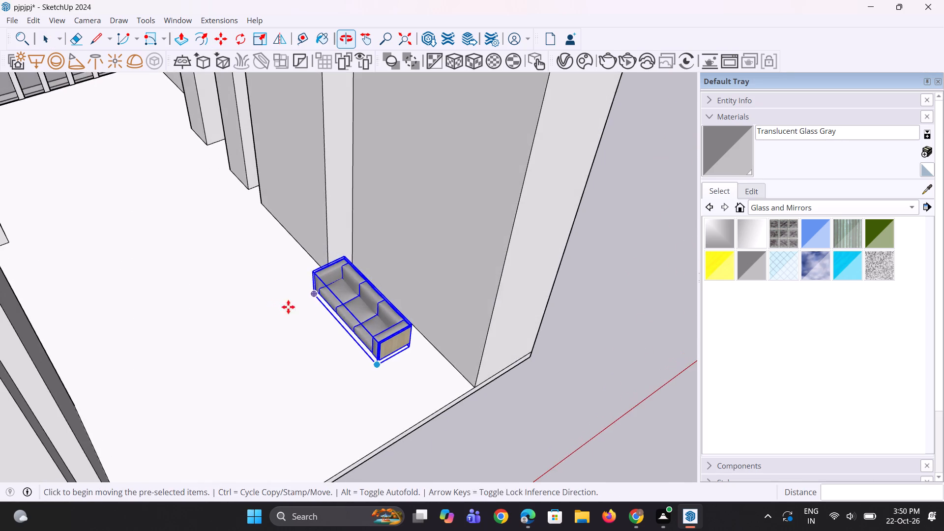
pyautogui.scroll(2, 318, 307)
pyautogui.press('s')
pyautogui.click(352, 315)
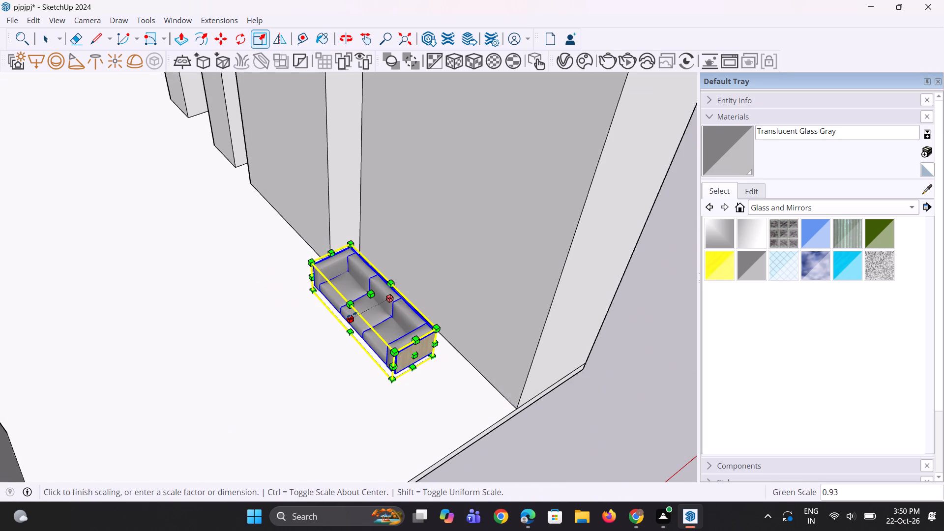
pyautogui.click(347, 316)
pyautogui.click(368, 295)
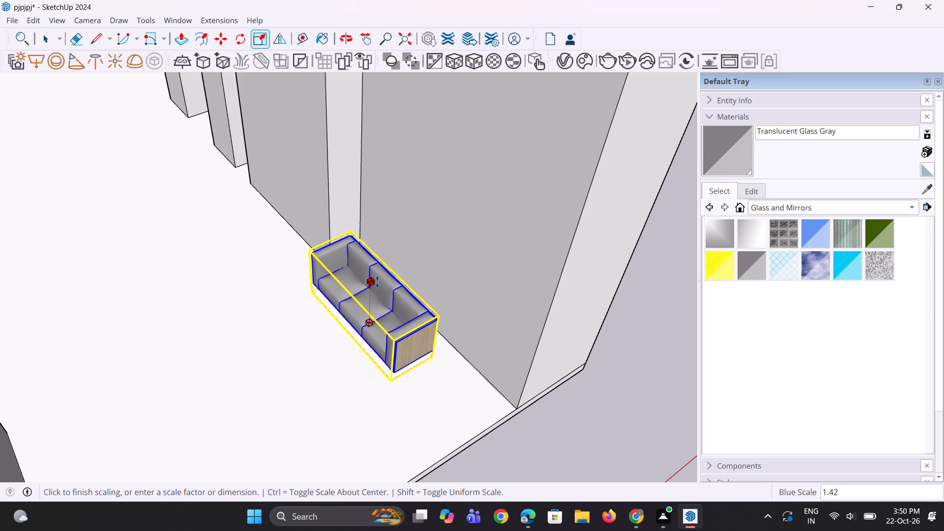
pyautogui.click(377, 282)
# Scale the gray sofa up uniformly from its top corner about the opposite bottom corner.
pyautogui.moveTo(365, 320); pyautogui.dragTo(447, 277, button='middle')
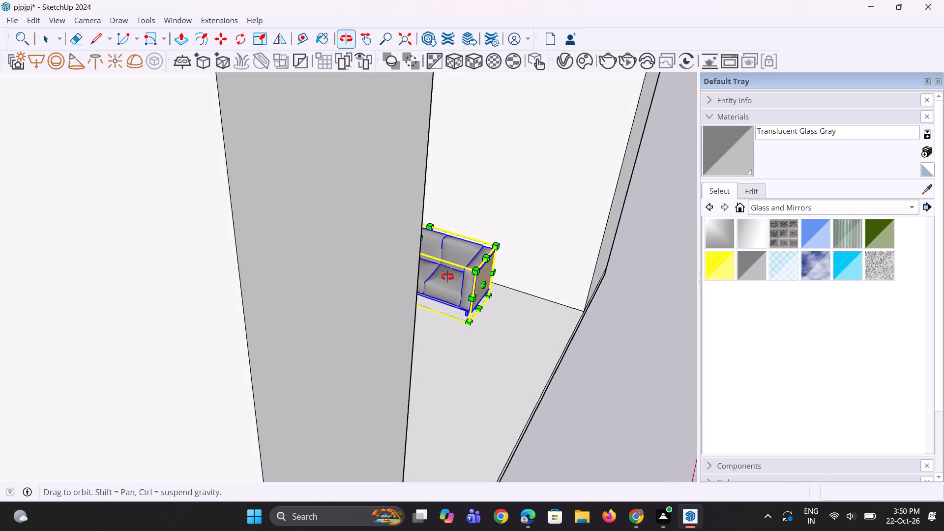
pyautogui.moveTo(447, 277); pyautogui.dragTo(329, 275, button='middle')
pyautogui.press('s')
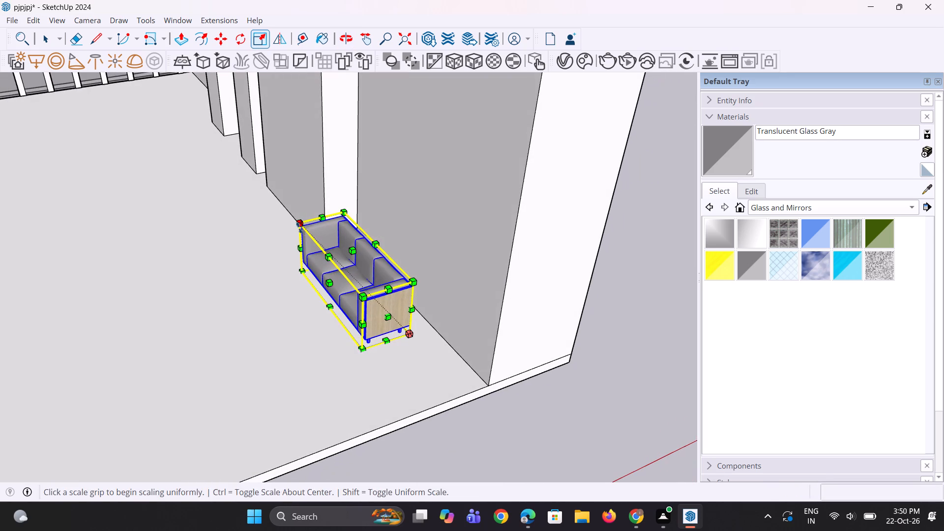
pyautogui.click(299, 227)
pyautogui.click(277, 210)
pyautogui.moveTo(340, 346); pyautogui.dragTo(316, 357, button='middle')
pyautogui.press('space')
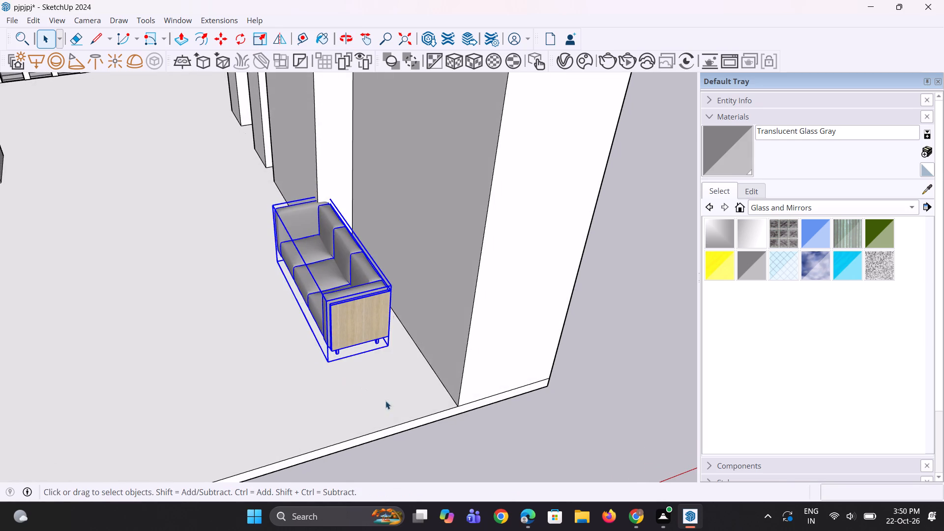
pyautogui.press('space')
pyautogui.click(427, 444)
# Nudge the enlarged gray sofa across the floor in short moves, closer to the side wall beside the last pier.
pyautogui.click(346, 330)
pyautogui.scroll(2, 346, 330)
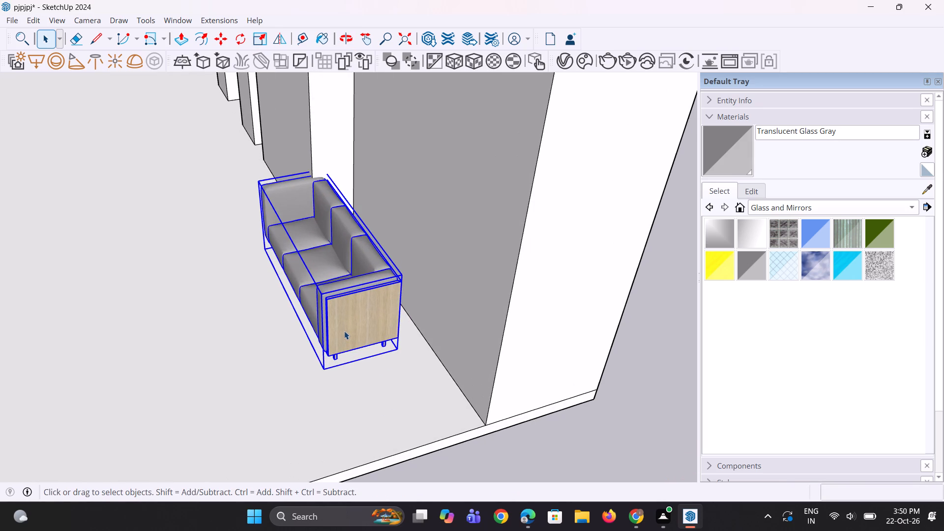
pyautogui.press('m')
pyautogui.click(323, 371)
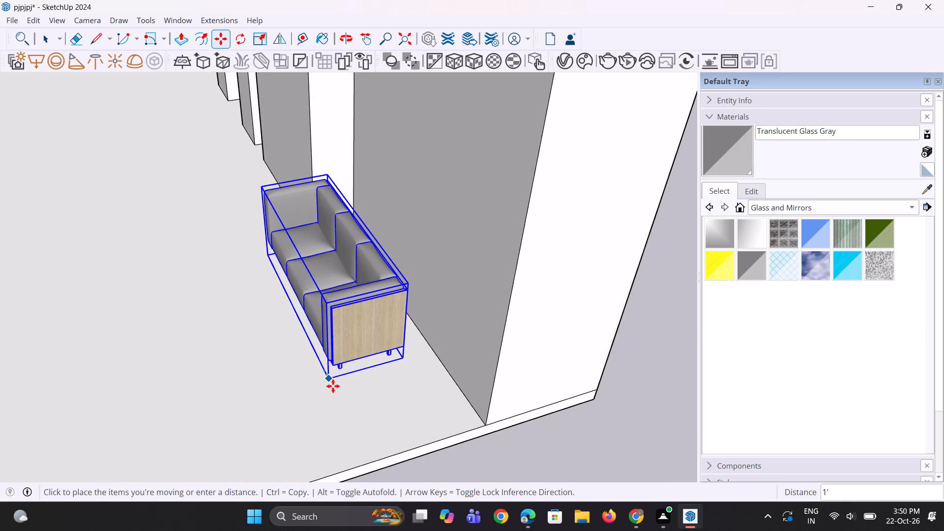
pyautogui.click(333, 382)
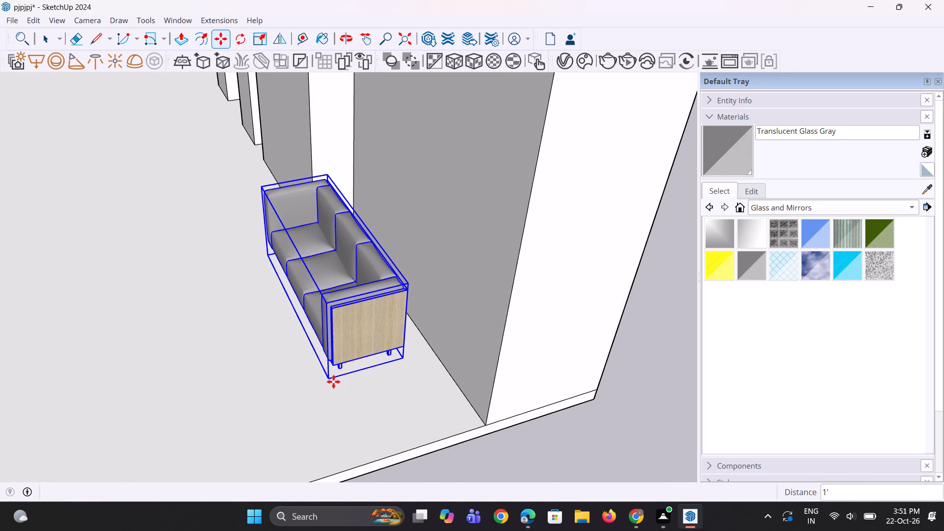
pyautogui.click(333, 382)
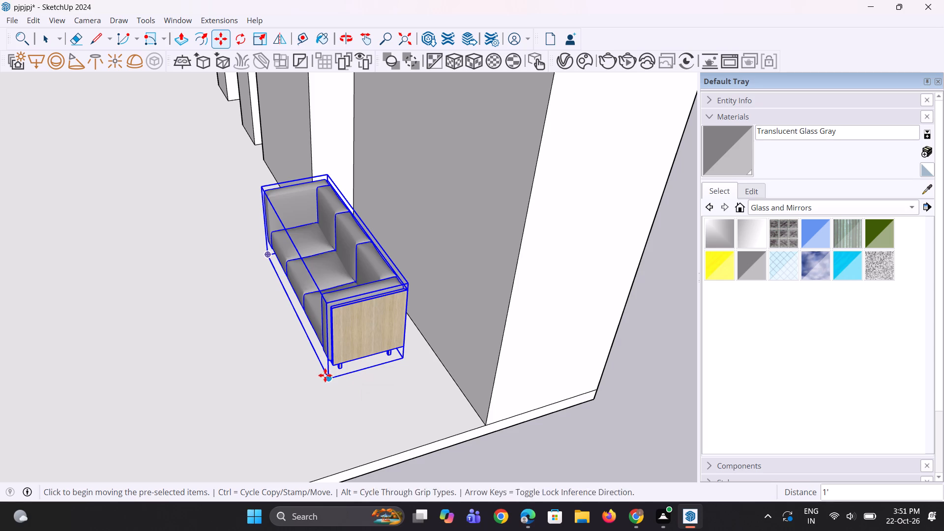
pyautogui.click(335, 376)
pyautogui.click(343, 374)
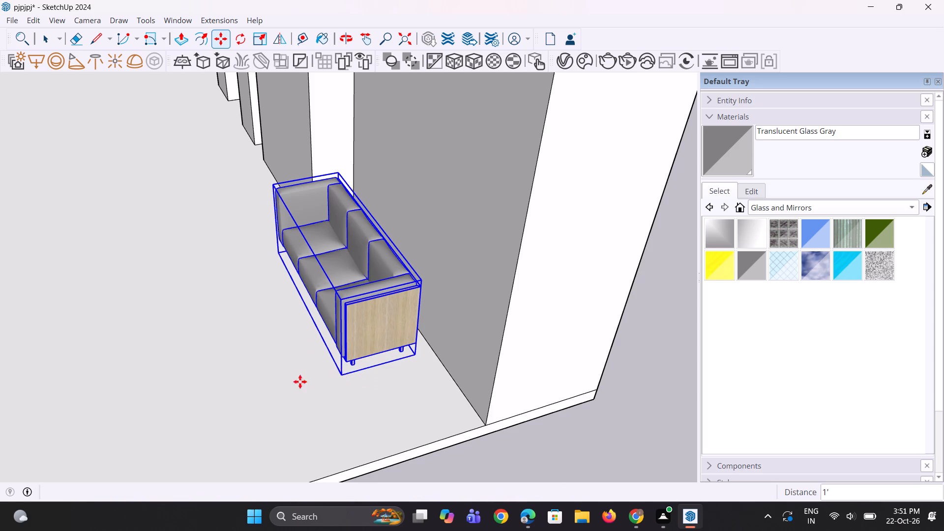
pyautogui.scroll(-5, 282, 384)
pyautogui.press('space')
pyautogui.press('space')
pyautogui.press('space')
pyautogui.click(447, 432)
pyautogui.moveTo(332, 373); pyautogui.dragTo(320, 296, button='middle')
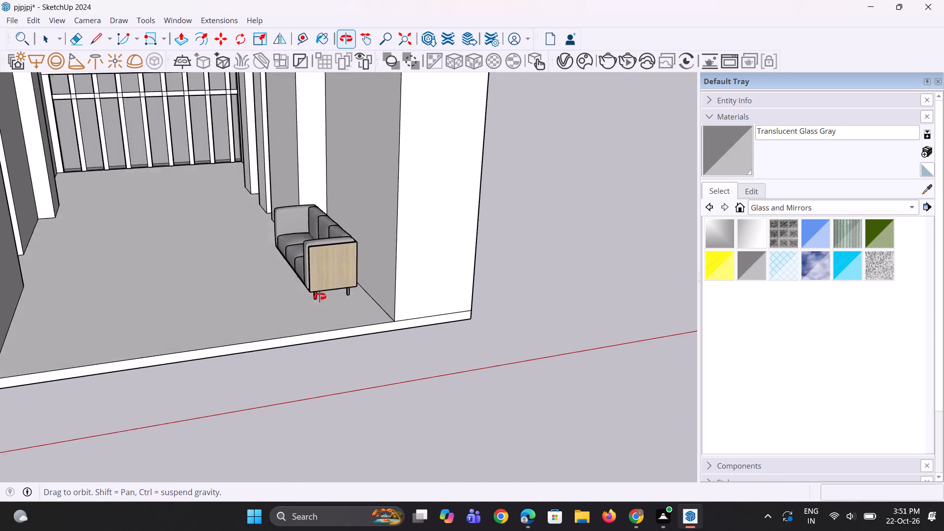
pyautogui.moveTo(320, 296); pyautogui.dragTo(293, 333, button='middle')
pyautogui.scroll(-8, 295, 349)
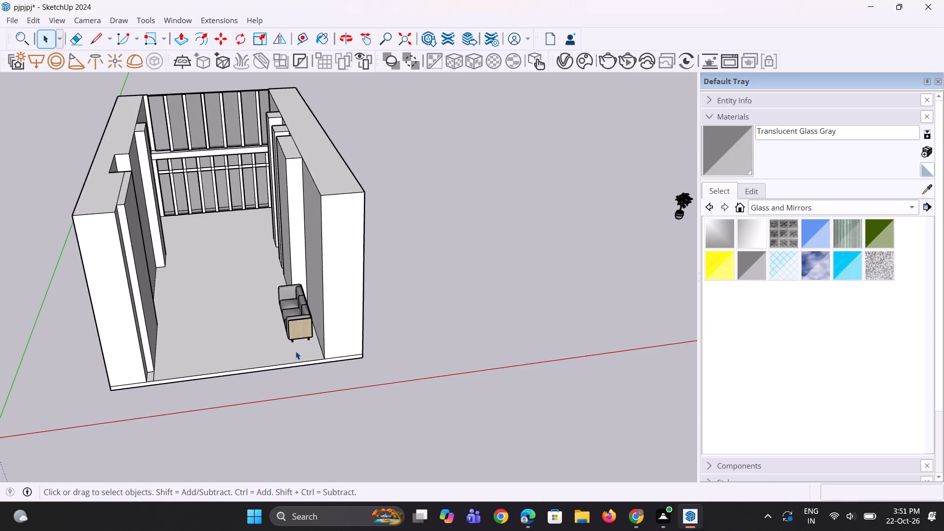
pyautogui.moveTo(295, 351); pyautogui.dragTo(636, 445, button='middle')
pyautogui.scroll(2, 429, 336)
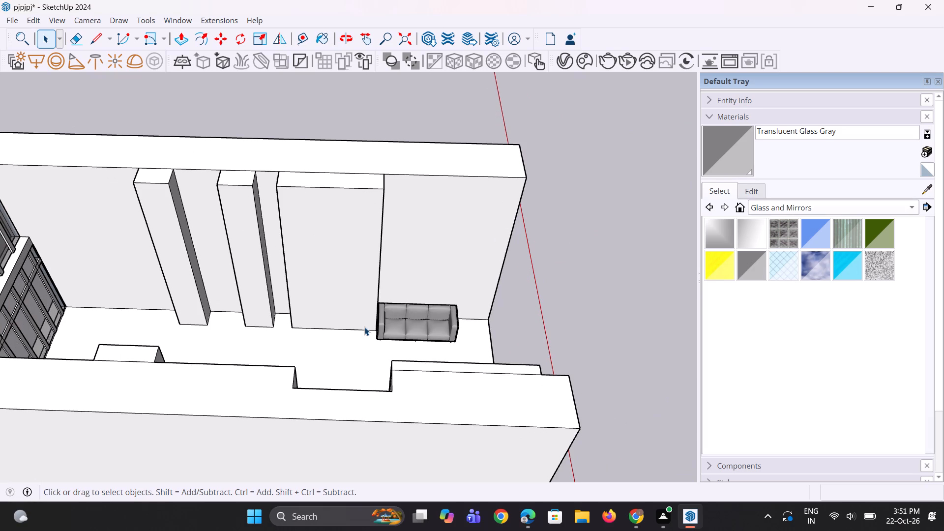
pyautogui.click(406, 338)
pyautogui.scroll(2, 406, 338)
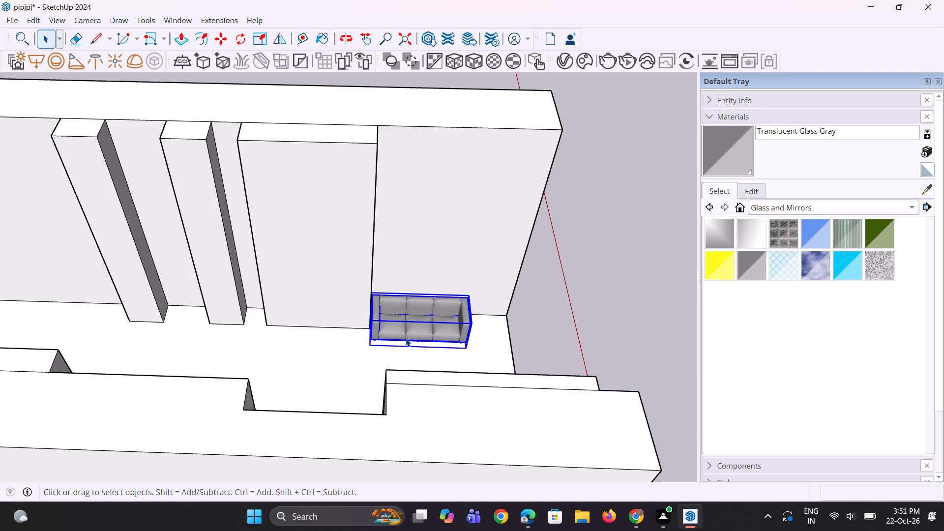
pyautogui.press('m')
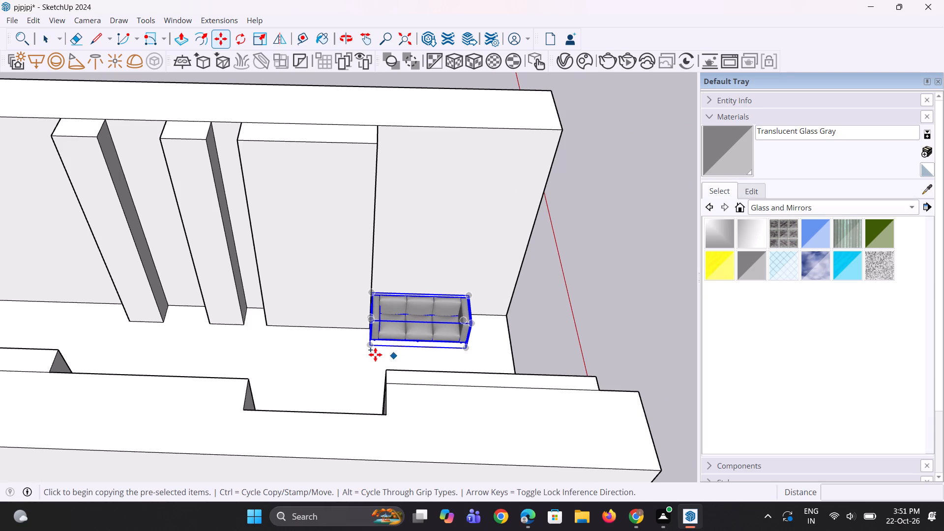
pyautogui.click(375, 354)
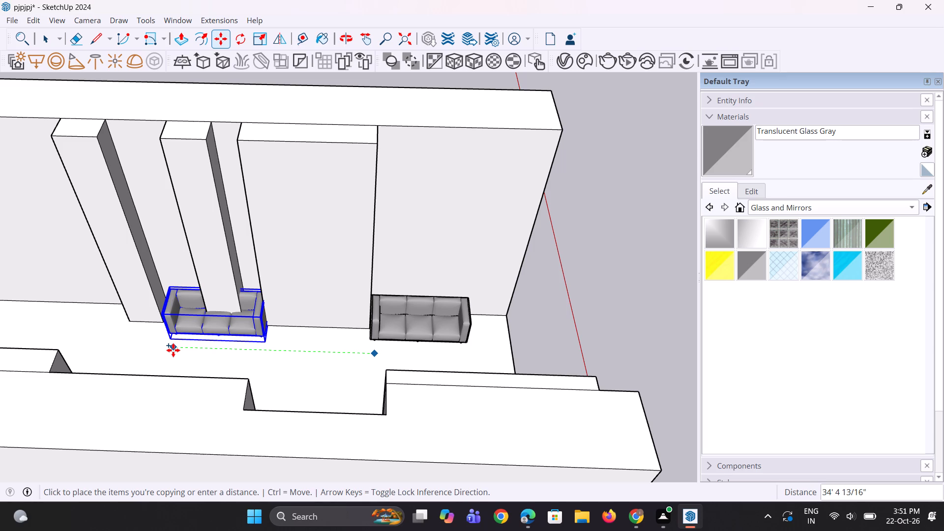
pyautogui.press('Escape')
# Push/Pull the floor slab's front face outward and extend the front faces of both side walls and the narrow wall panel by the same distance.
pyautogui.scroll(-6, 369, 336)
pyautogui.moveTo(509, 323); pyautogui.dragTo(468, 312, button='middle')
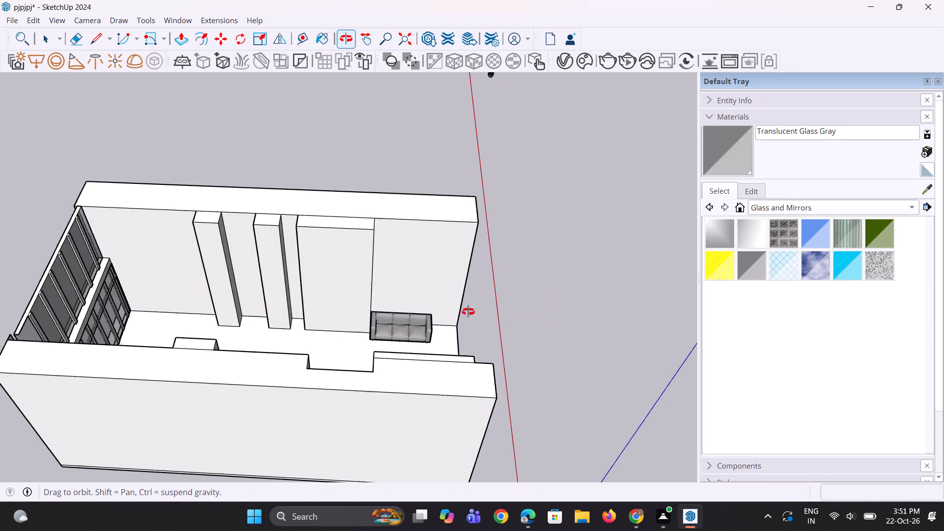
pyautogui.moveTo(468, 312); pyautogui.dragTo(173, 220, button='middle')
pyautogui.press('space')
pyautogui.scroll(-4, 289, 339)
pyautogui.scroll(3, 340, 416)
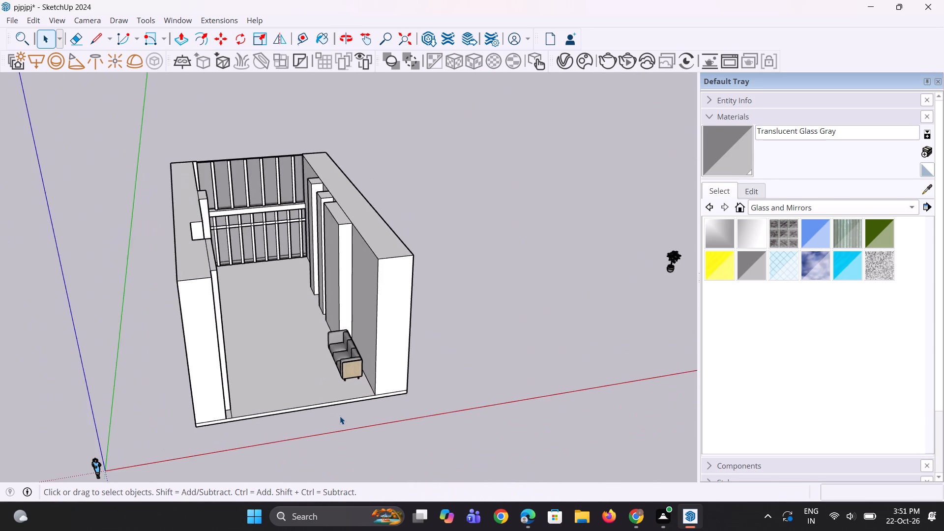
pyautogui.scroll(3, 340, 416)
pyautogui.press('p')
pyautogui.click(364, 395)
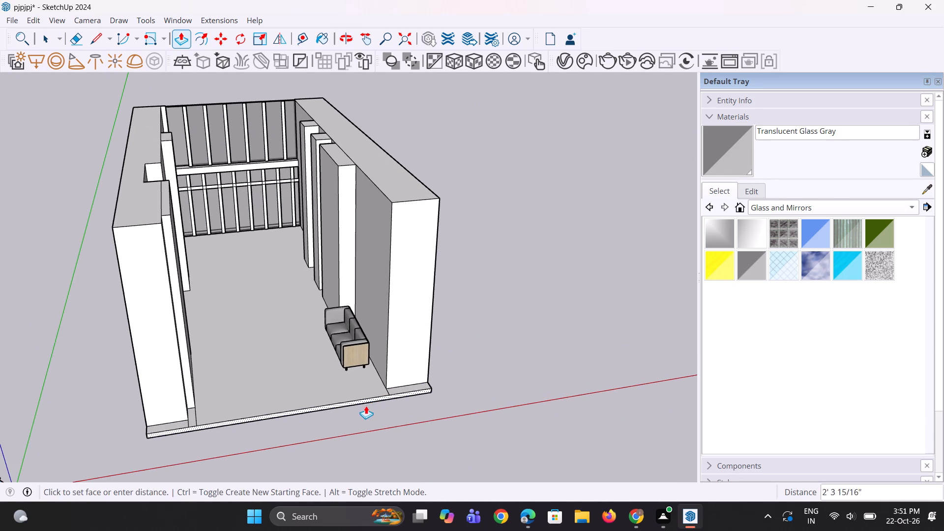
pyautogui.click(369, 418)
pyautogui.doubleClick(409, 357)
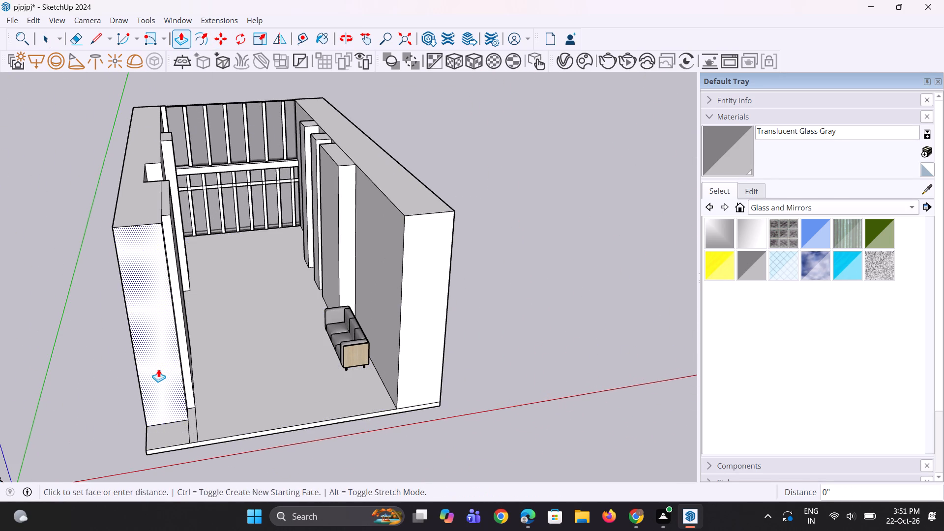
pyautogui.doubleClick(158, 369)
pyautogui.doubleClick(187, 375)
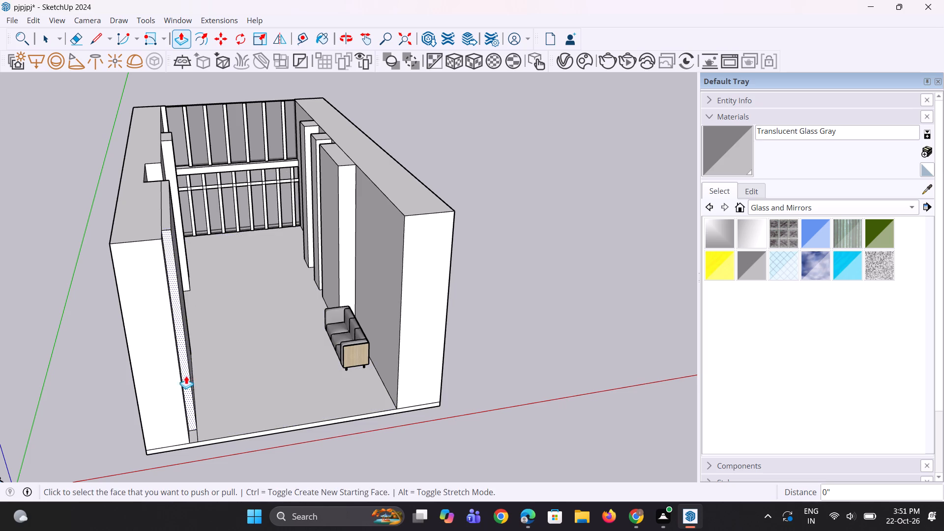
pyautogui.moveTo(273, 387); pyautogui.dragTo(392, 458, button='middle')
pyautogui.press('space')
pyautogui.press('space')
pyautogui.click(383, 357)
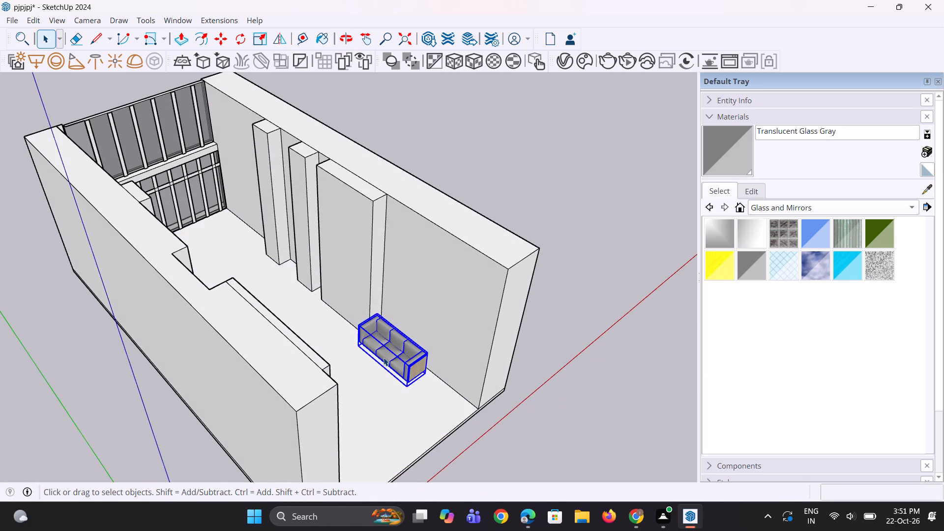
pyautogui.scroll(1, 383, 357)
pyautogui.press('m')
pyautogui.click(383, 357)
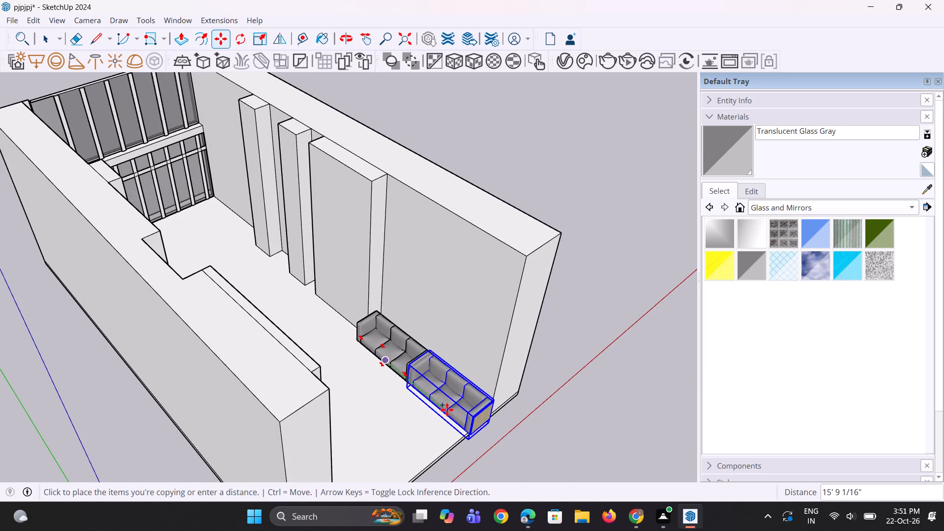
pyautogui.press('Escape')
# Scale the gray sofa down slightly and uniformly about its opposite corner against the side wall.
pyautogui.moveTo(383, 389); pyautogui.dragTo(401, 420, button='middle')
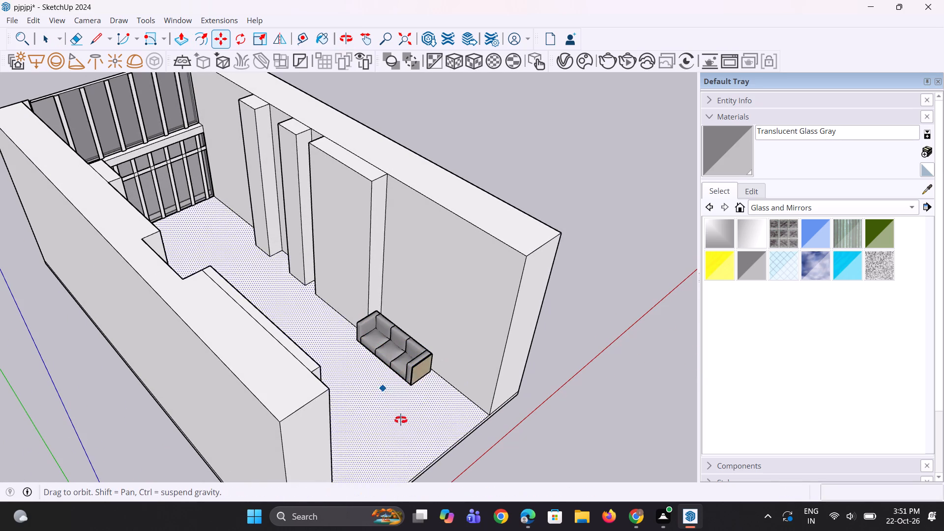
pyautogui.moveTo(401, 420); pyautogui.dragTo(518, 436, button='middle')
pyautogui.press('space')
pyautogui.press('space')
pyautogui.press('space')
pyautogui.scroll(2, 440, 370)
pyautogui.click(421, 334)
pyautogui.scroll(3, 421, 334)
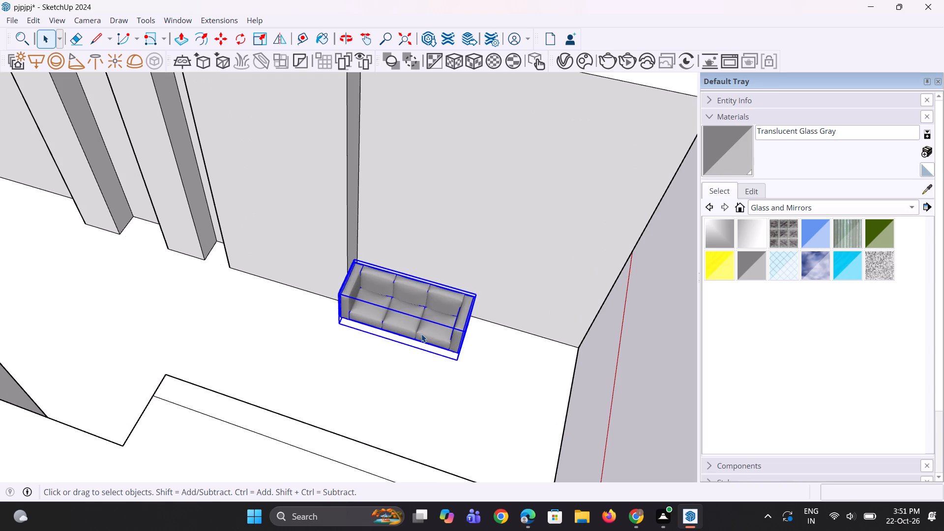
pyautogui.press('s')
pyautogui.click(454, 361)
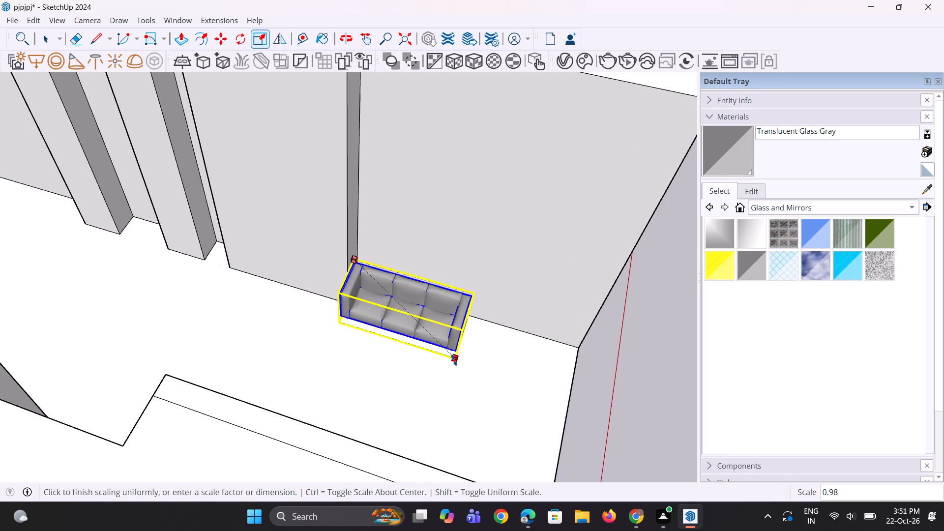
pyautogui.click(445, 354)
pyautogui.press('space')
pyautogui.press('space')
# Copy the gray sofa about 15' 5" along the green axis, end to end with the original against the side wall near the open front.
pyautogui.click(435, 338)
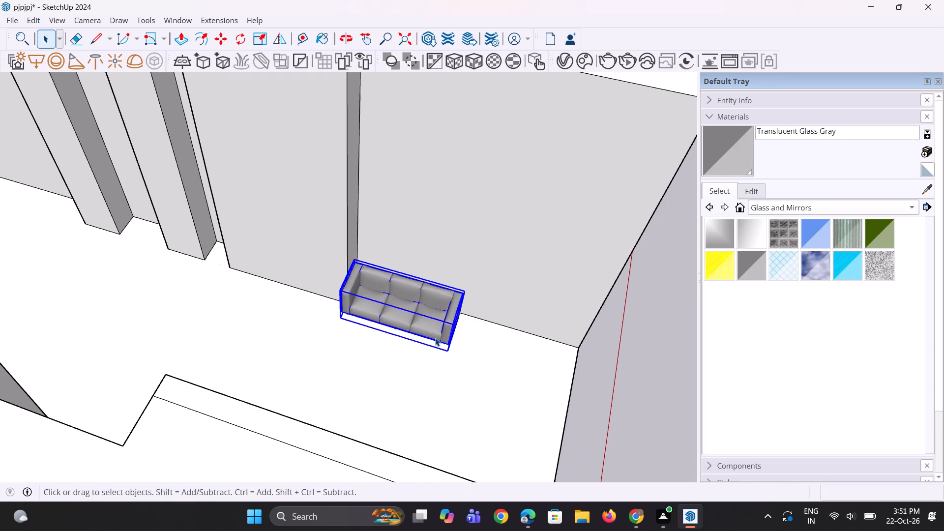
pyautogui.press('m')
pyautogui.click(435, 337)
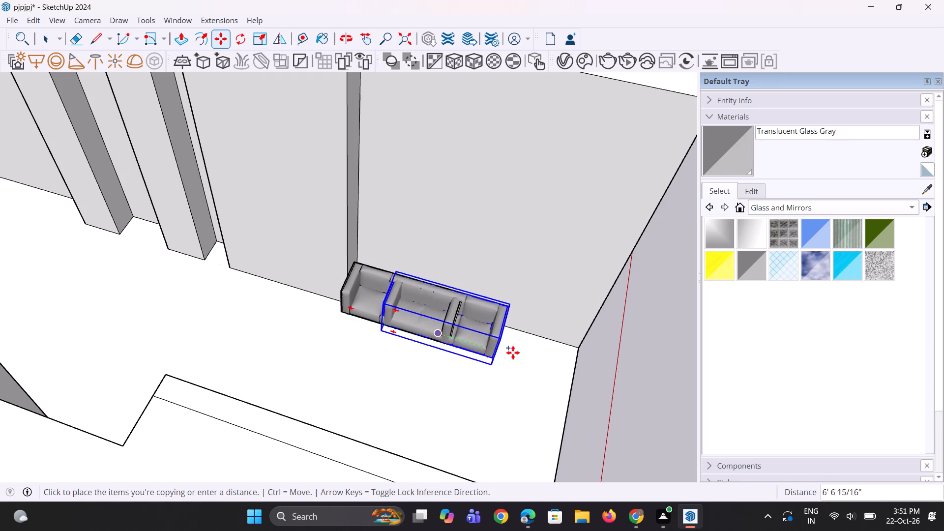
pyautogui.click(560, 371)
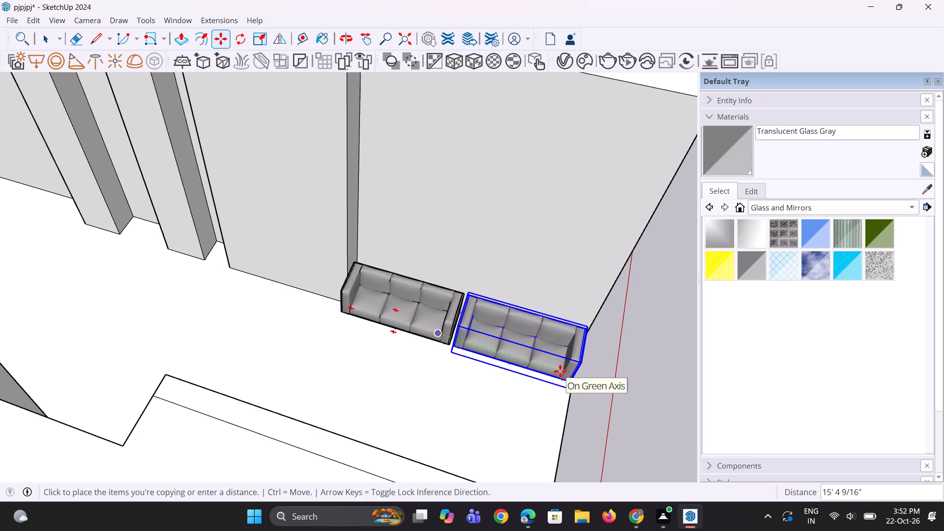
pyautogui.moveTo(547, 378); pyautogui.dragTo(422, 317, button='middle')
pyautogui.press('space')
pyautogui.press('space')
pyautogui.press('space')
pyautogui.click(597, 420)
pyautogui.moveTo(578, 413); pyautogui.dragTo(560, 406, button='middle')
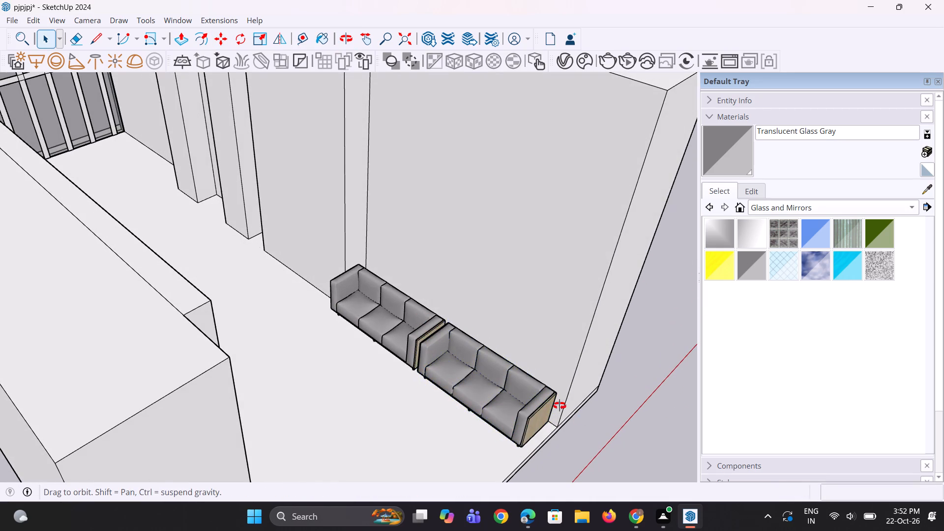
pyautogui.moveTo(560, 406); pyautogui.dragTo(441, 355, button='middle')
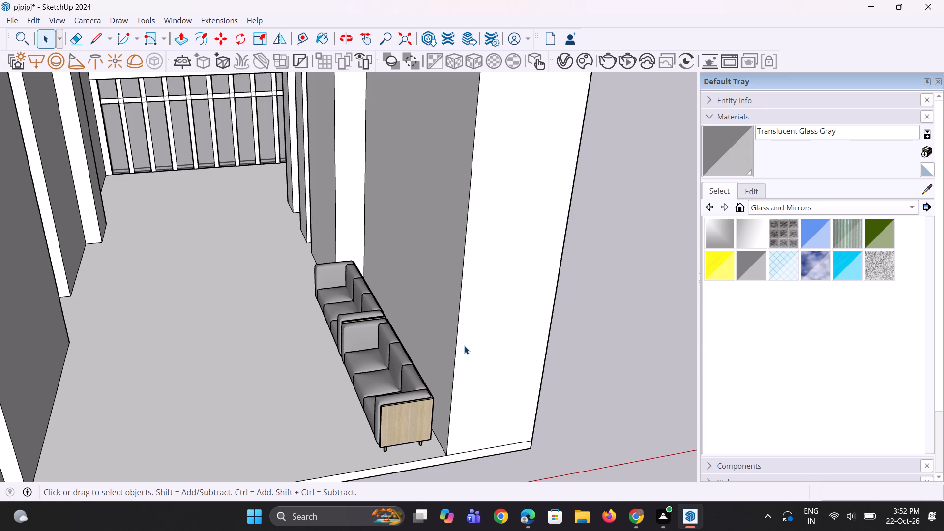
# Move the small dark chair from outside the building about 130' to the hall's open front, across from the sofas.
pyautogui.scroll(-4, 358, 285)
pyautogui.moveTo(357, 284); pyautogui.dragTo(378, 300, button='middle')
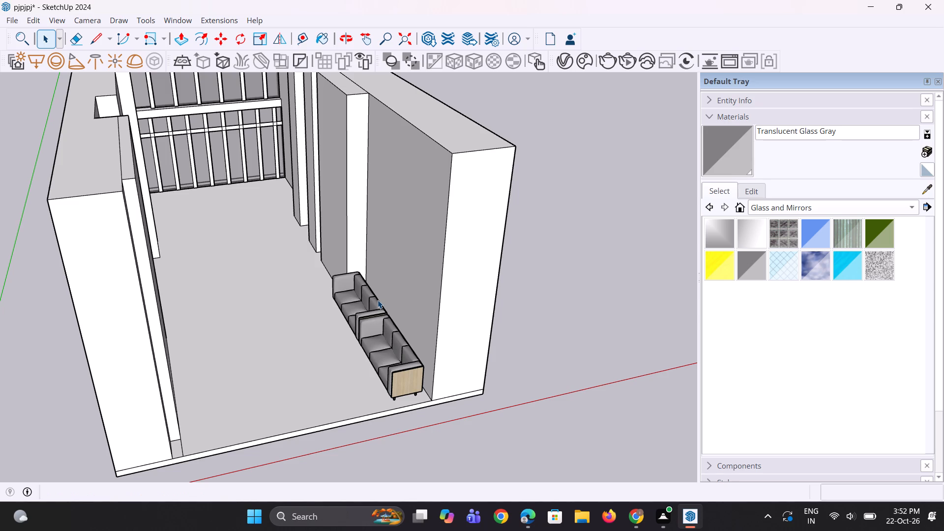
pyautogui.scroll(-2, 378, 300)
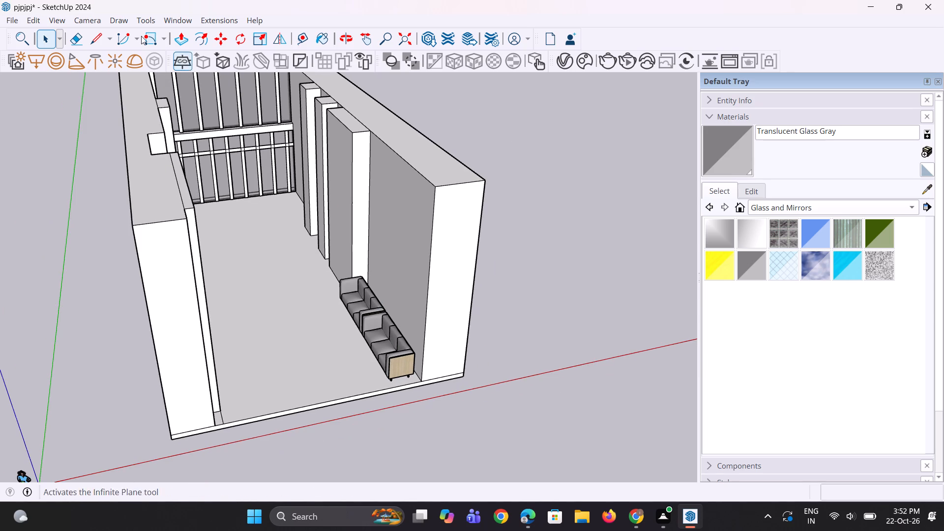
pyautogui.scroll(-4, 212, 248)
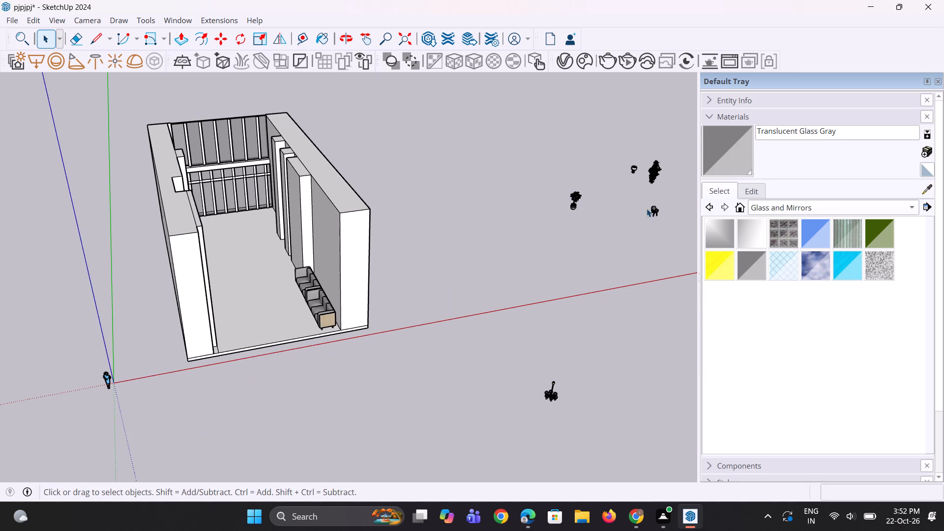
pyautogui.click(654, 212)
pyautogui.press('m')
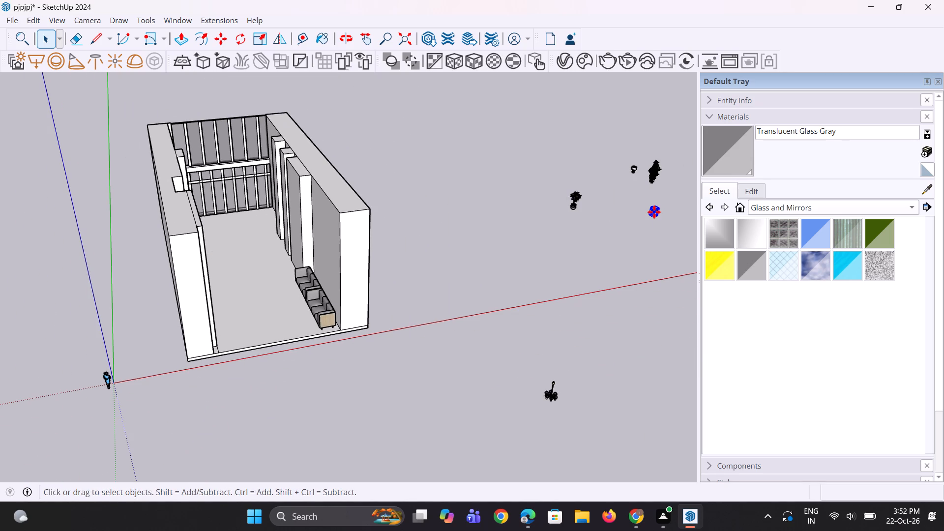
pyautogui.click(654, 212)
pyautogui.scroll(10, 657, 237)
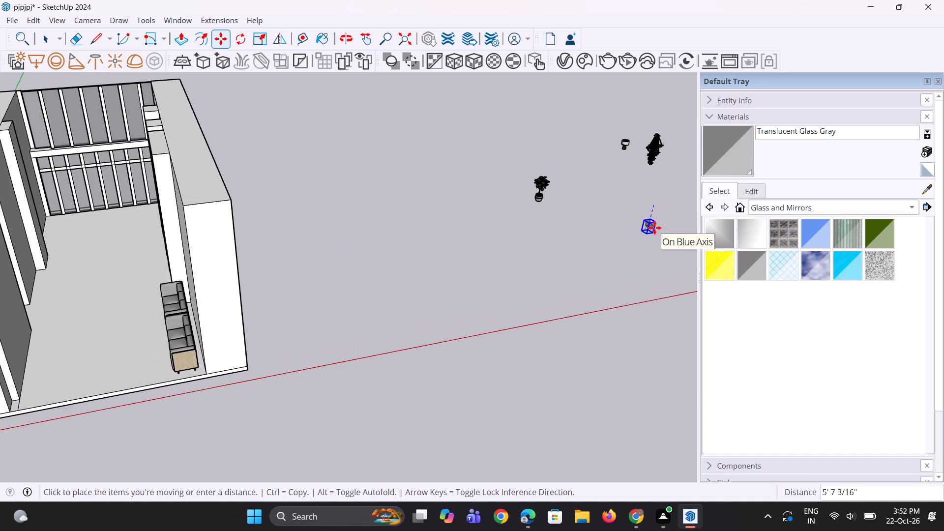
pyautogui.scroll(-4, 654, 266)
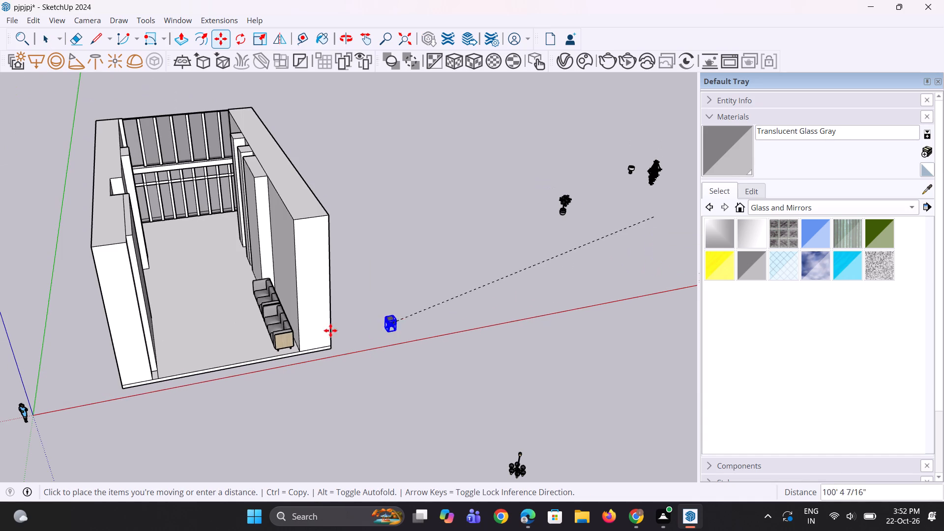
pyautogui.scroll(4, 229, 349)
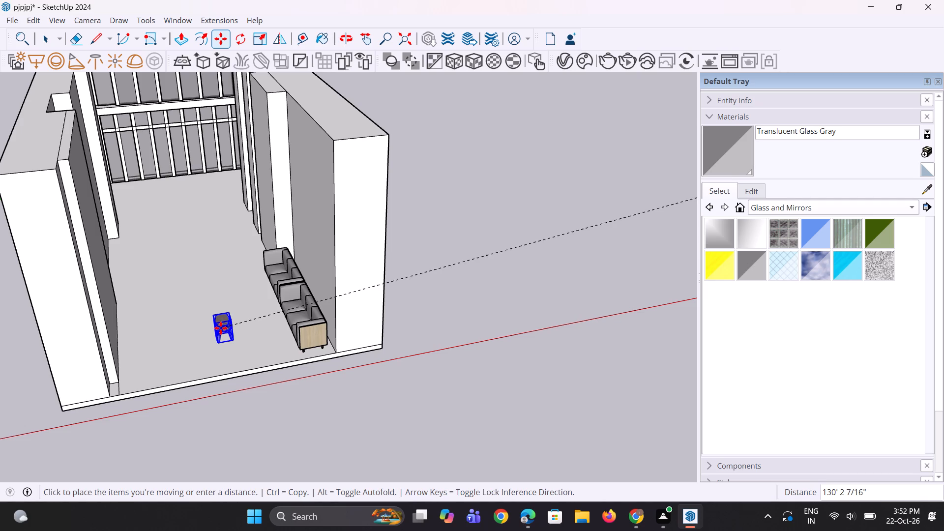
pyautogui.click(221, 328)
# Move the chair about 44' 6" onto the hall floor near the open front.
pyautogui.scroll(1, 236, 343)
pyautogui.moveTo(238, 337); pyautogui.dragTo(240, 280, button='middle')
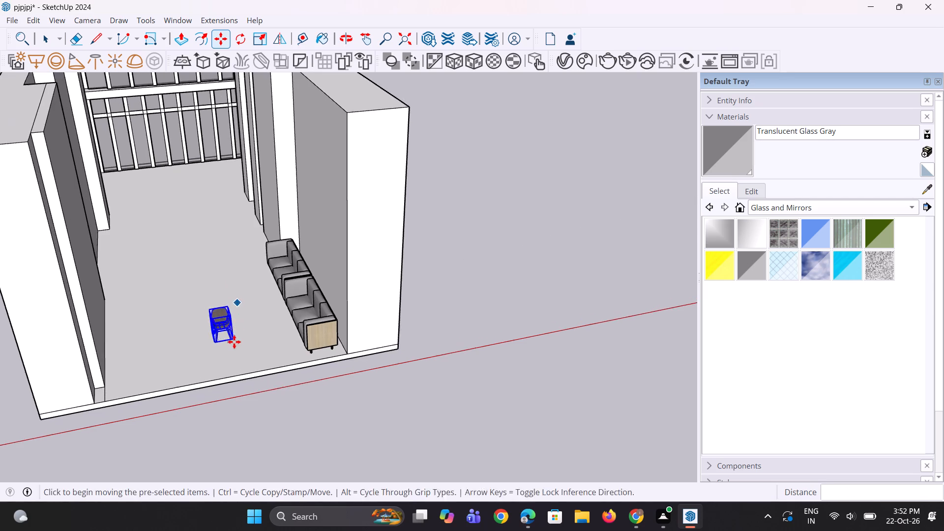
pyautogui.scroll(3, 229, 366)
pyautogui.moveTo(229, 366); pyautogui.dragTo(229, 347, button='middle')
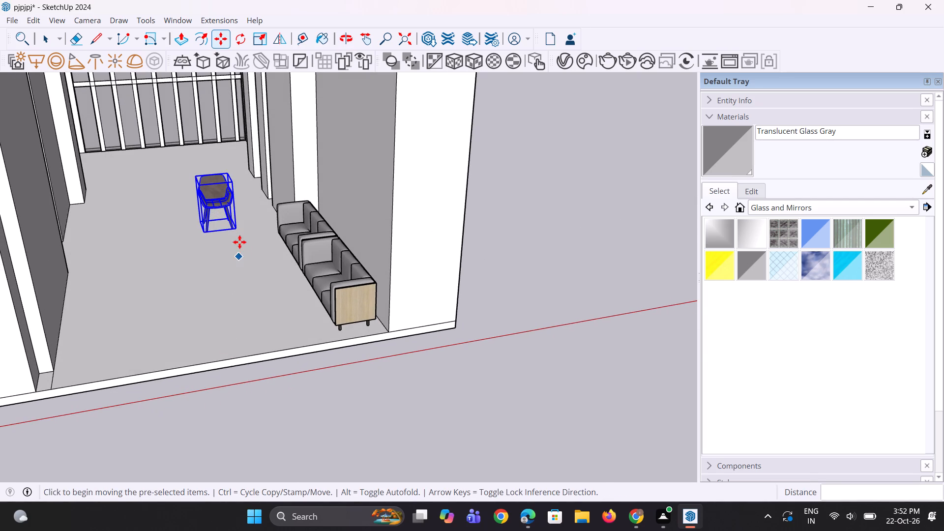
pyautogui.click(238, 233)
pyautogui.moveTo(221, 325); pyautogui.dragTo(221, 331)
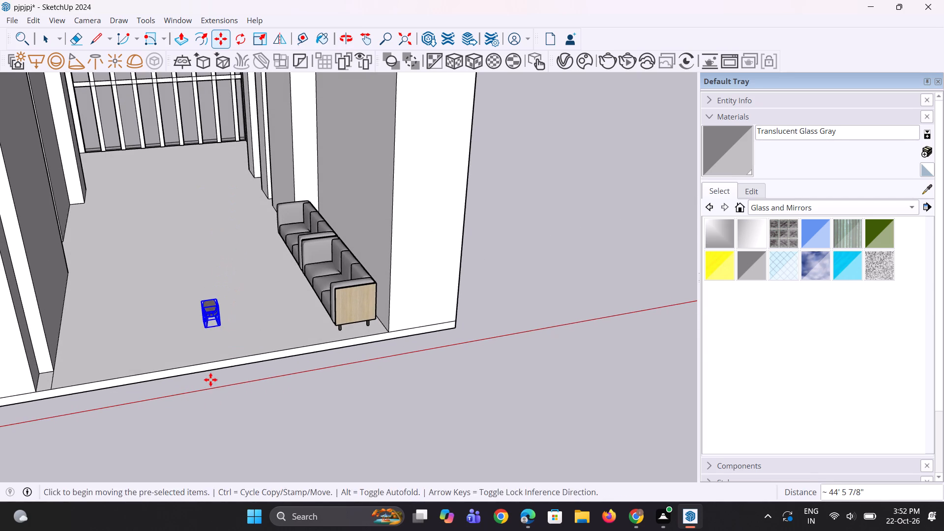
# Rotate the chair 90 degrees in the floor plane about a point on the hall floor.
pyautogui.moveTo(210, 380); pyautogui.dragTo(220, 363, button='middle')
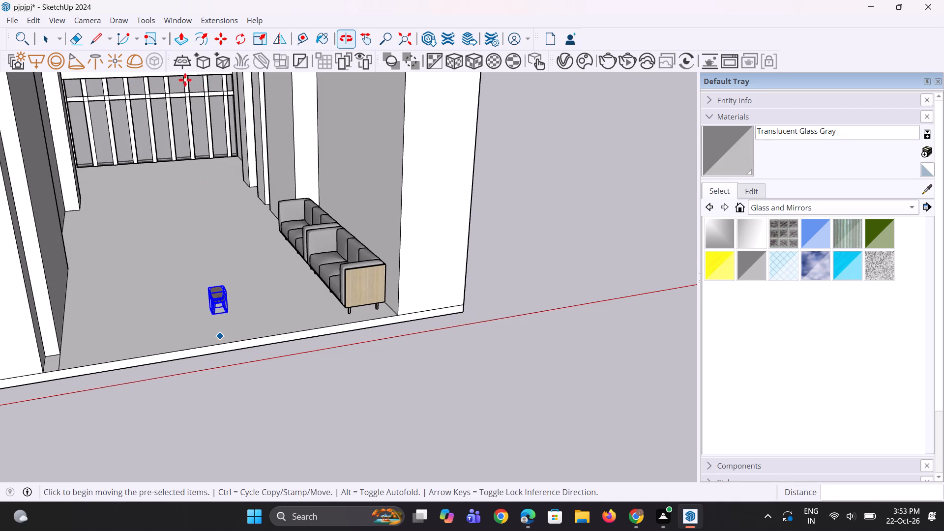
pyautogui.click(239, 34)
pyautogui.scroll(2, 214, 253)
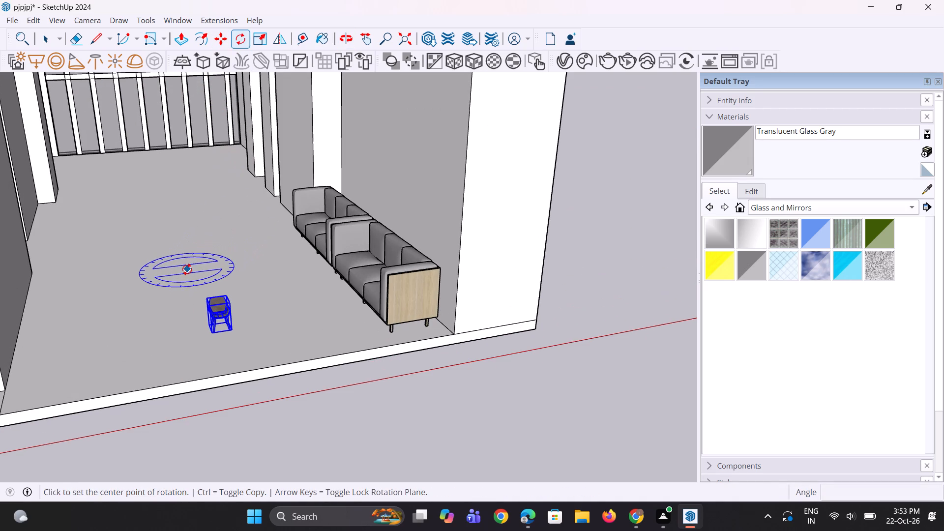
pyautogui.click(187, 269)
pyautogui.click(231, 264)
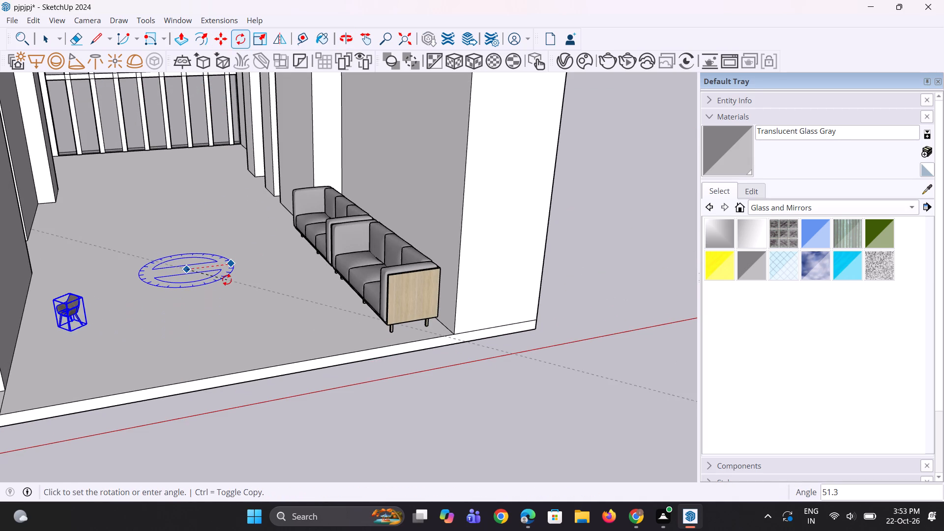
pyautogui.click(195, 299)
# Move the chair across the hall to the base of the wide pier beside the sofas.
pyautogui.press('m')
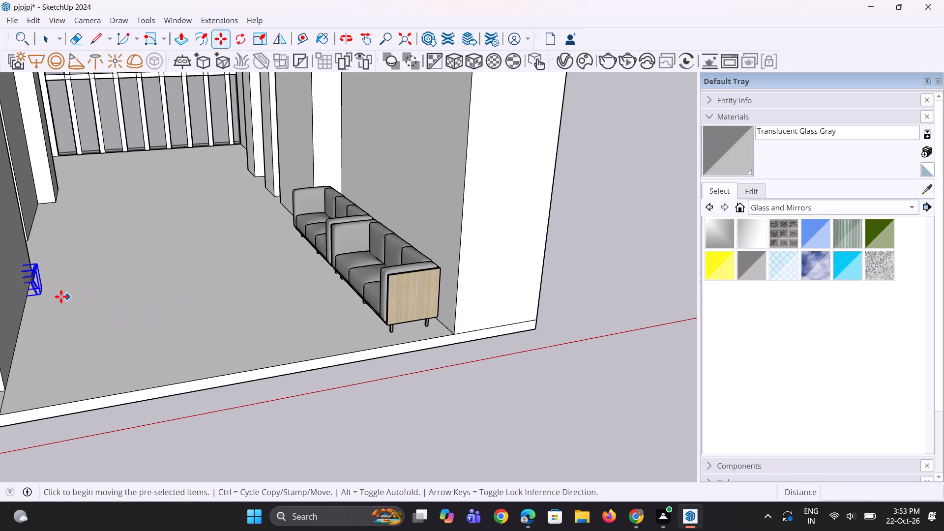
pyautogui.click(41, 295)
pyautogui.scroll(3, 216, 233)
pyautogui.scroll(2, 267, 217)
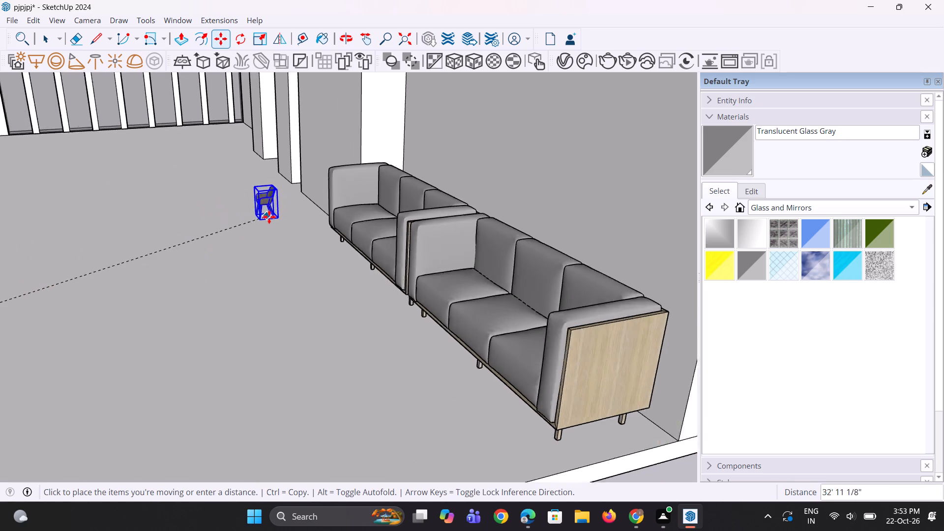
pyautogui.click(317, 210)
# Push/Pull the front face of the narrow pier next to the wide one back about 3' 10", flush with the side wall.
pyautogui.moveTo(285, 263); pyautogui.dragTo(445, 390, button='middle')
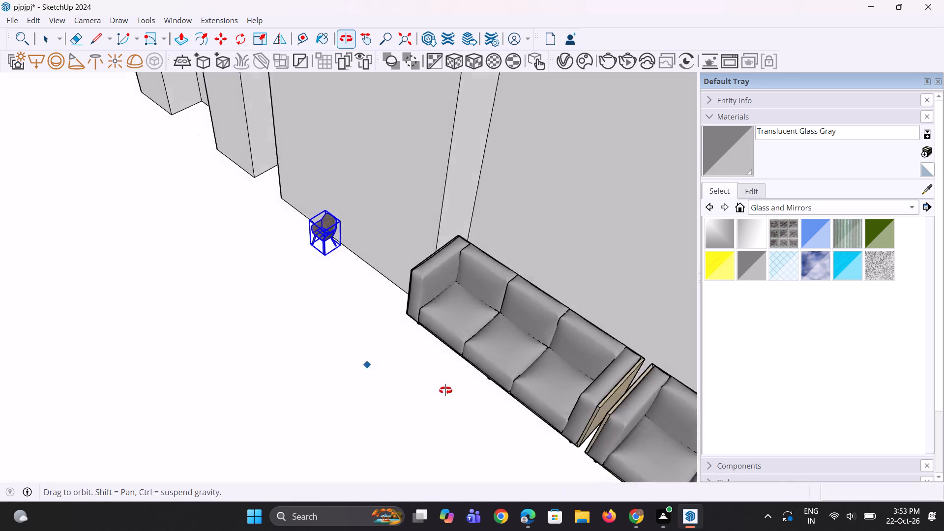
pyautogui.moveTo(445, 390); pyautogui.dragTo(459, 390, button='middle')
pyautogui.scroll(-5, 459, 390)
pyautogui.scroll(5, 374, 284)
pyautogui.moveTo(378, 317); pyautogui.dragTo(442, 309, button='middle')
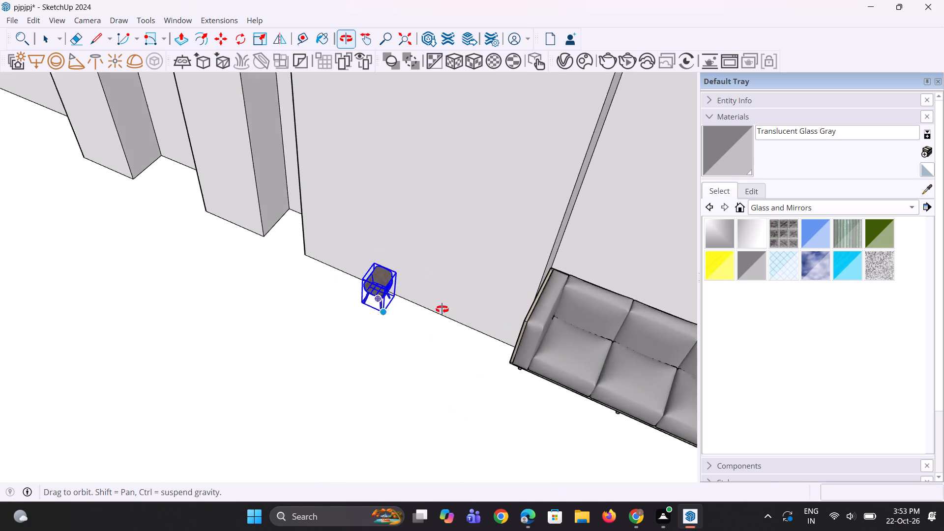
pyautogui.moveTo(442, 309); pyautogui.dragTo(440, 311, button='middle')
pyautogui.scroll(-5, 319, 359)
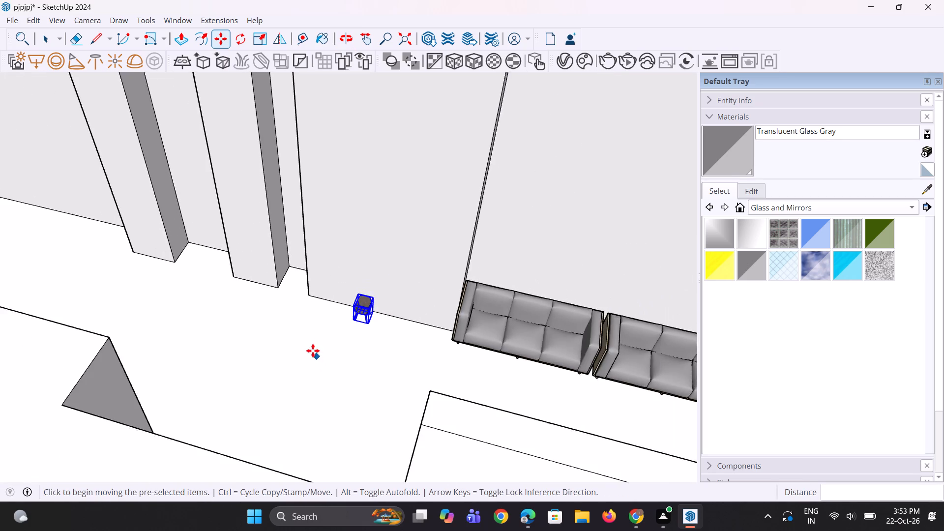
pyautogui.scroll(-5, 312, 348)
pyautogui.moveTo(276, 335); pyautogui.dragTo(374, 336, button='middle')
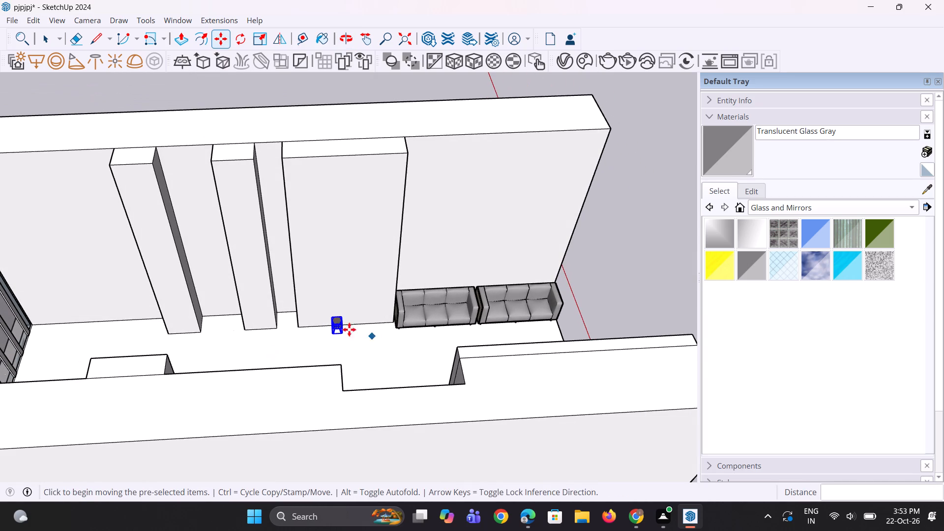
pyautogui.press('space')
pyautogui.scroll(1, 263, 327)
pyautogui.moveTo(263, 327); pyautogui.dragTo(190, 356, button='middle')
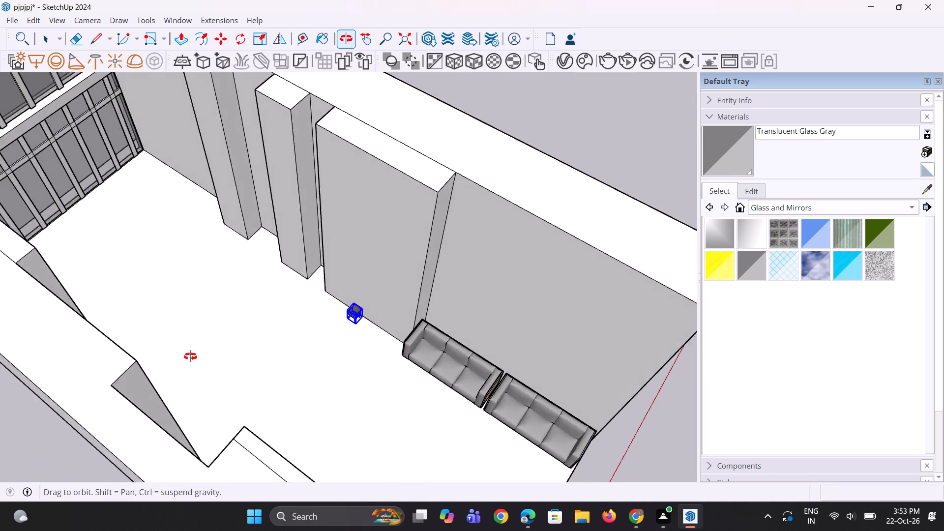
pyautogui.moveTo(190, 356); pyautogui.dragTo(231, 343, button='middle')
pyautogui.press('p')
pyautogui.click(249, 285)
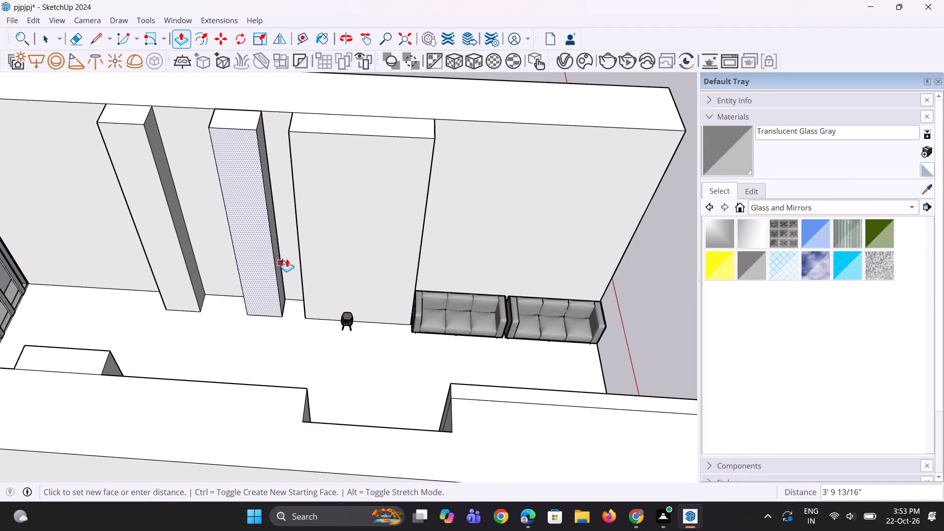
pyautogui.click(258, 251)
pyautogui.hotkey('ctrl', 'z')
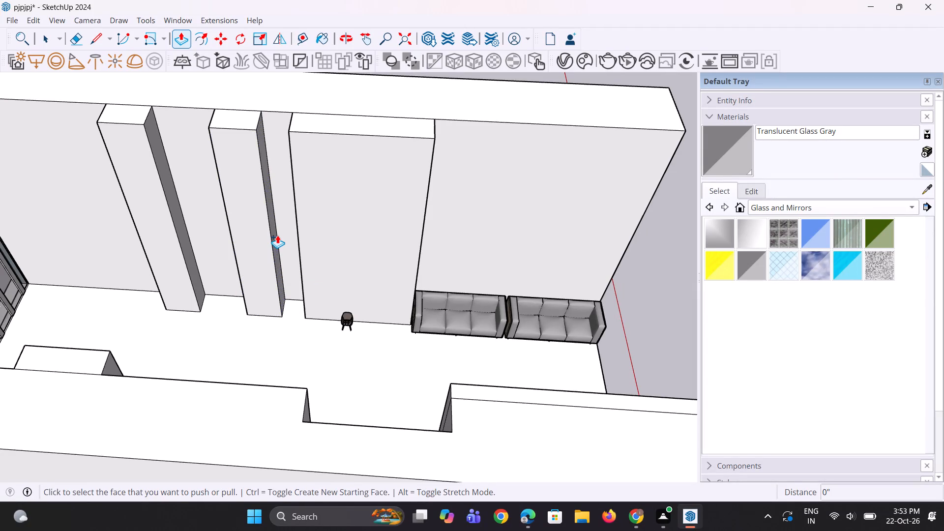
pyautogui.click(263, 248)
pyautogui.click(280, 218)
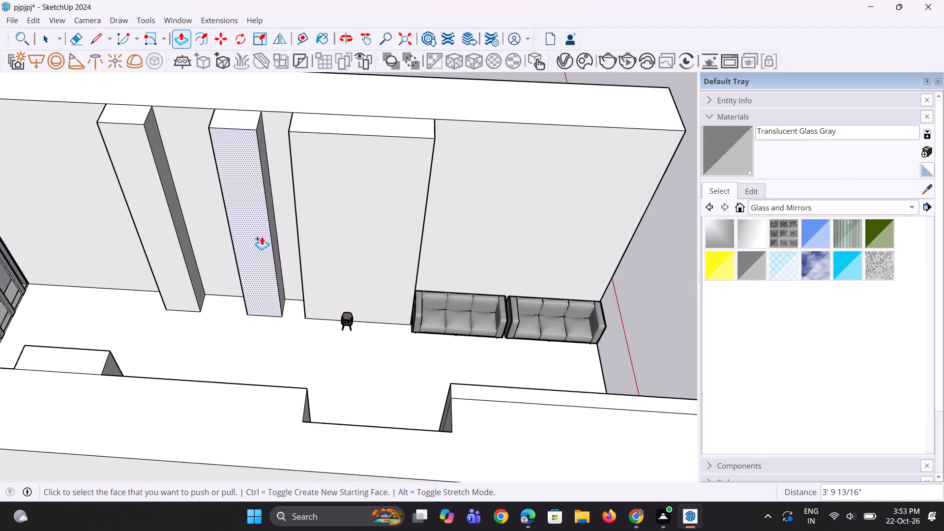
pyautogui.click(259, 238)
pyautogui.click(279, 224)
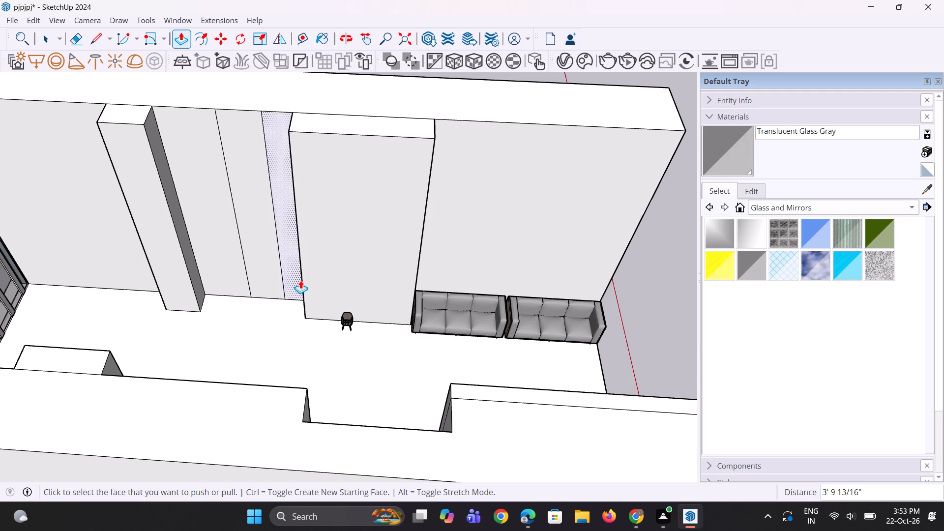
pyautogui.press('space')
pyautogui.press('space')
# Erase the two leftover vertical edges on the side wall where the flattened pier stood.
pyautogui.click(350, 325)
pyautogui.moveTo(343, 332); pyautogui.dragTo(387, 328, button='middle')
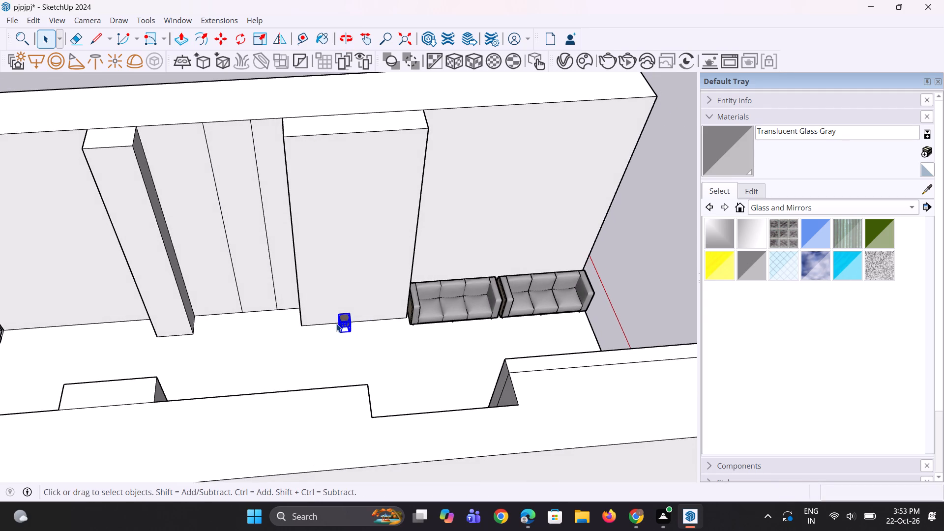
pyautogui.press('e')
pyautogui.click(231, 256)
pyautogui.click(264, 246)
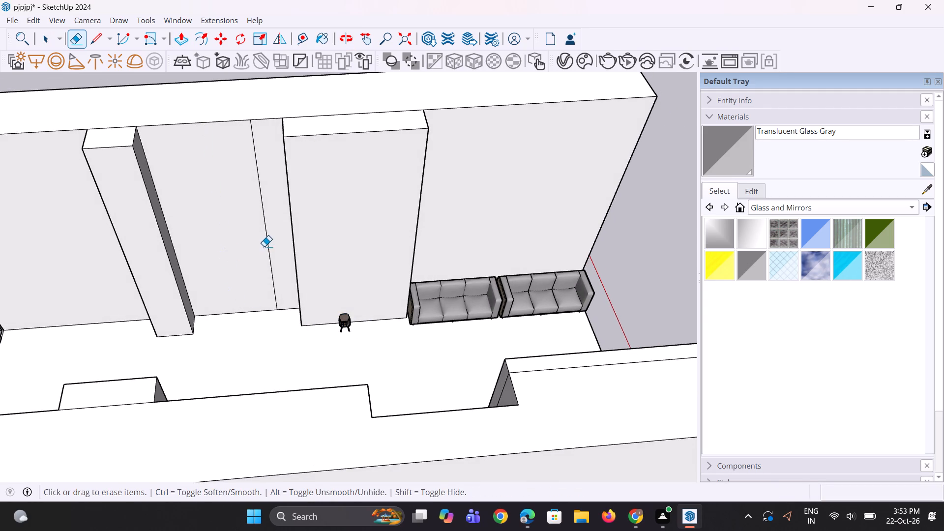
pyautogui.click(270, 258)
# Scale the chair at the wide pier up uniformly by about 3.73 about its opposite corner.
pyautogui.scroll(-4, 261, 314)
pyautogui.middleClick(259, 315)
pyautogui.moveTo(259, 316); pyautogui.dragTo(283, 327, button='middle')
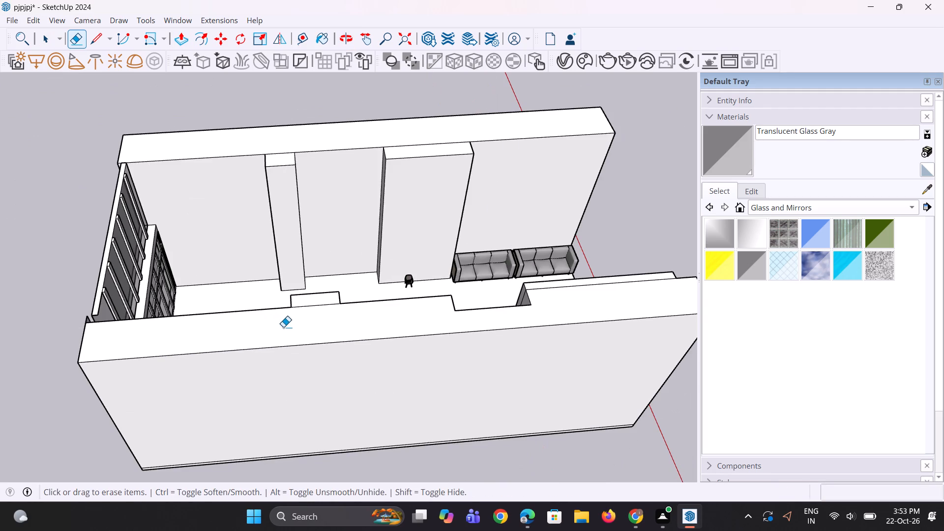
pyautogui.moveTo(283, 327); pyautogui.dragTo(244, 339, button='middle')
pyautogui.press('space')
pyautogui.scroll(1, 244, 339)
pyautogui.press('space')
pyautogui.scroll(-1, 319, 317)
pyautogui.moveTo(319, 317); pyautogui.dragTo(83, 324, button='middle')
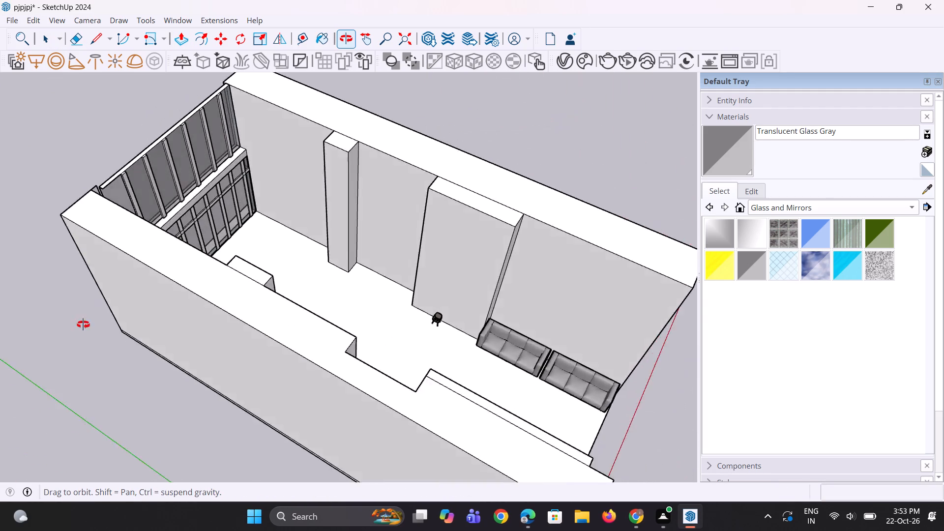
pyautogui.moveTo(83, 324); pyautogui.dragTo(345, 363, button='middle')
pyautogui.press('space')
pyautogui.scroll(2, 381, 310)
pyautogui.press('space')
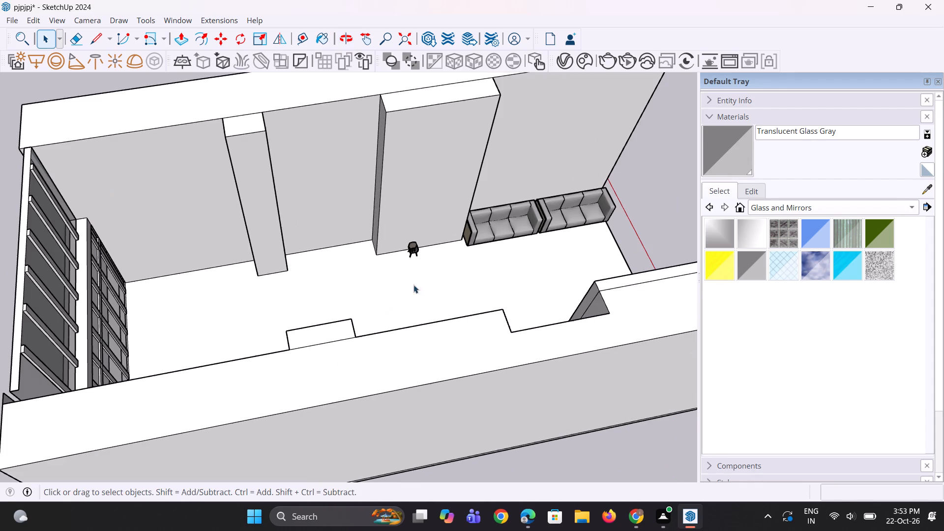
pyautogui.click(413, 249)
pyautogui.scroll(4, 413, 253)
pyautogui.press('s')
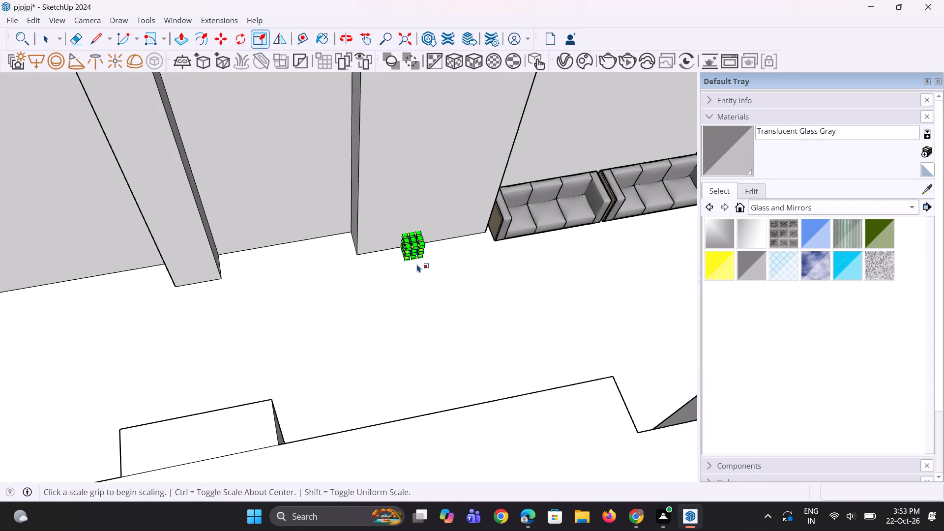
pyautogui.scroll(2, 417, 264)
pyautogui.click(405, 228)
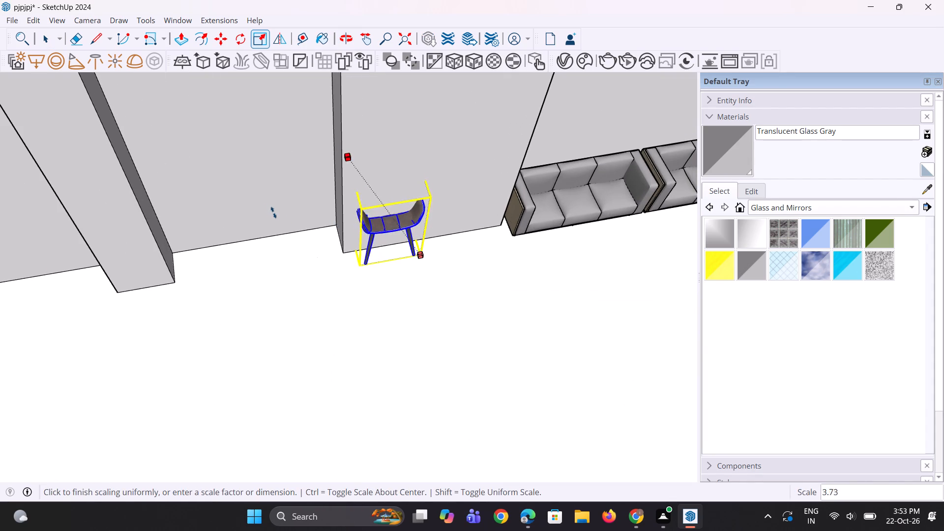
pyautogui.click(269, 211)
pyautogui.moveTo(471, 301); pyautogui.dragTo(266, 306, button='middle')
pyautogui.scroll(1, 329, 240)
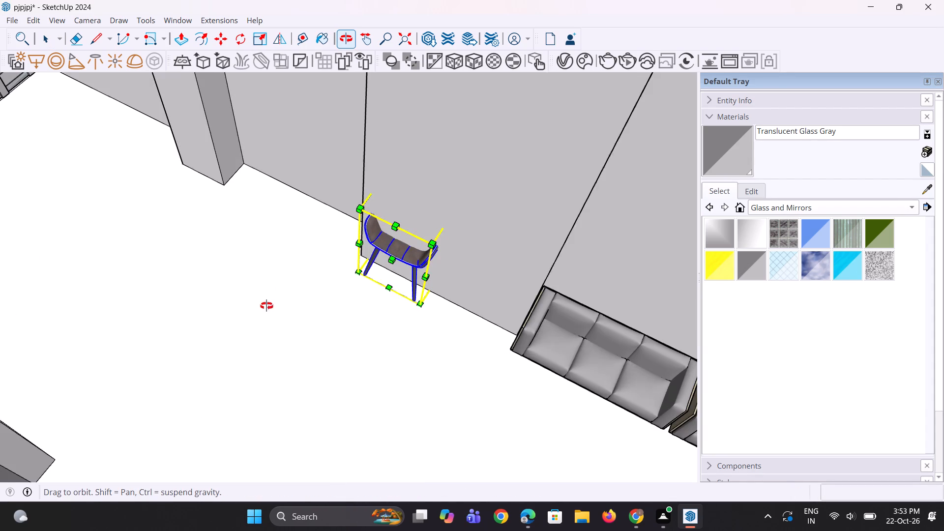
pyautogui.moveTo(266, 306); pyautogui.dragTo(266, 306, button='middle')
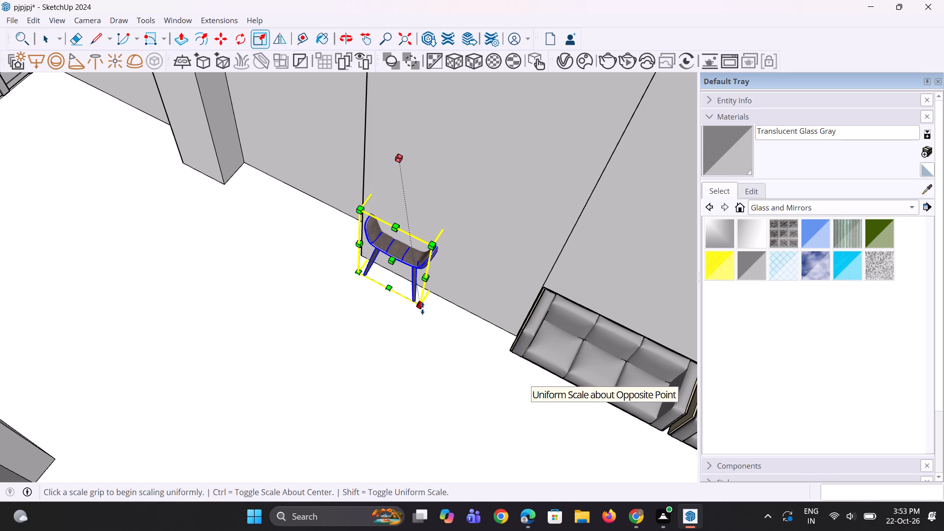
# Move the enlarged chair about 6' out from the wide pier onto the open floor.
pyautogui.press('m')
pyautogui.click(422, 308)
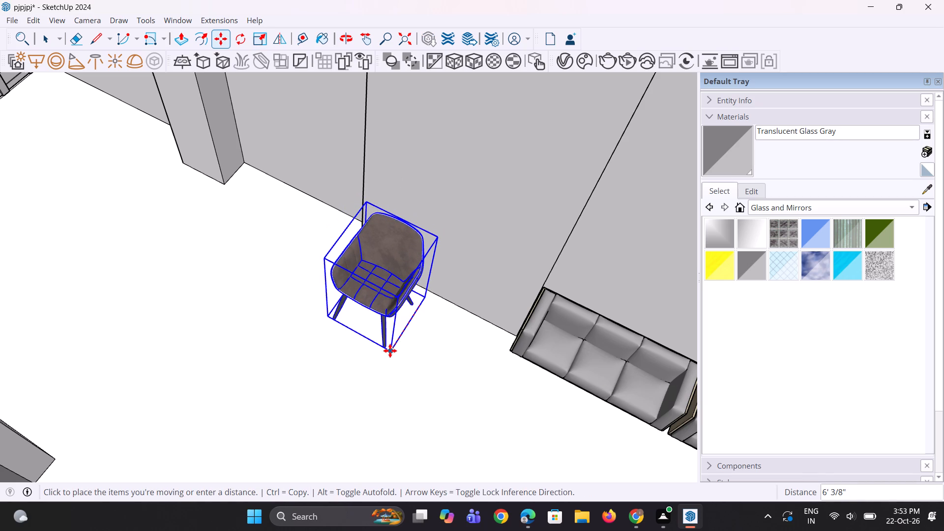
pyautogui.click(390, 351)
pyautogui.moveTo(390, 351); pyautogui.dragTo(271, 243, button='middle')
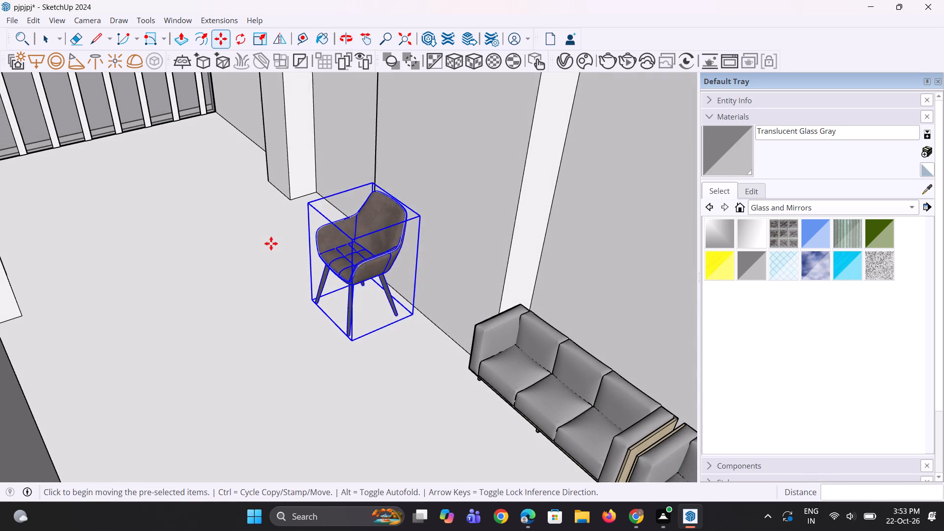
# Scale the chair down slightly and uniformly about its opposite lower corner.
pyautogui.press('s')
pyautogui.click(373, 181)
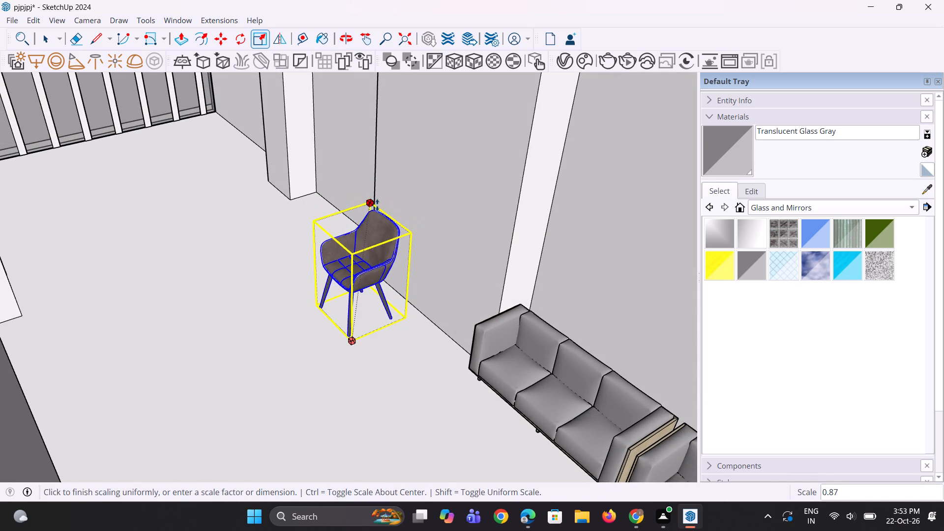
pyautogui.click(377, 212)
# Copy the chair about 6' along the wall toward the sofas, making a side-by-side pair.
pyautogui.press('m')
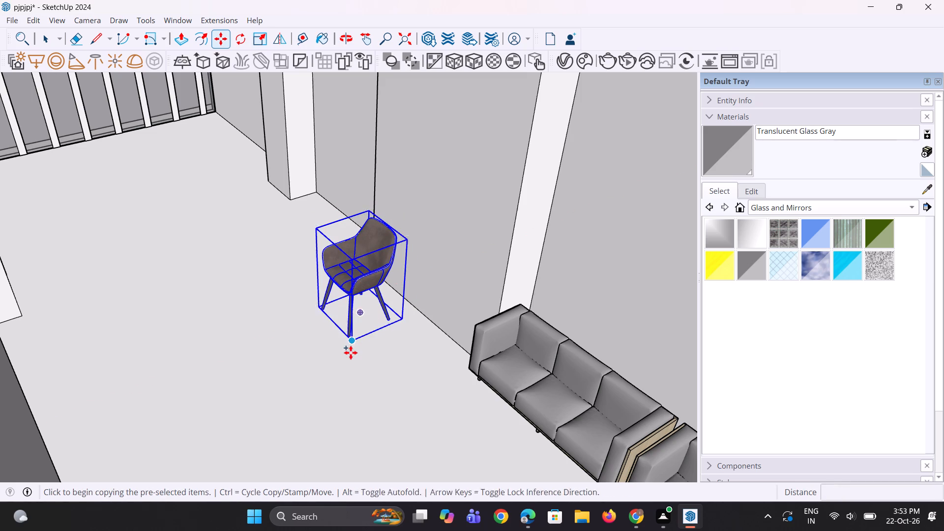
pyautogui.click(353, 344)
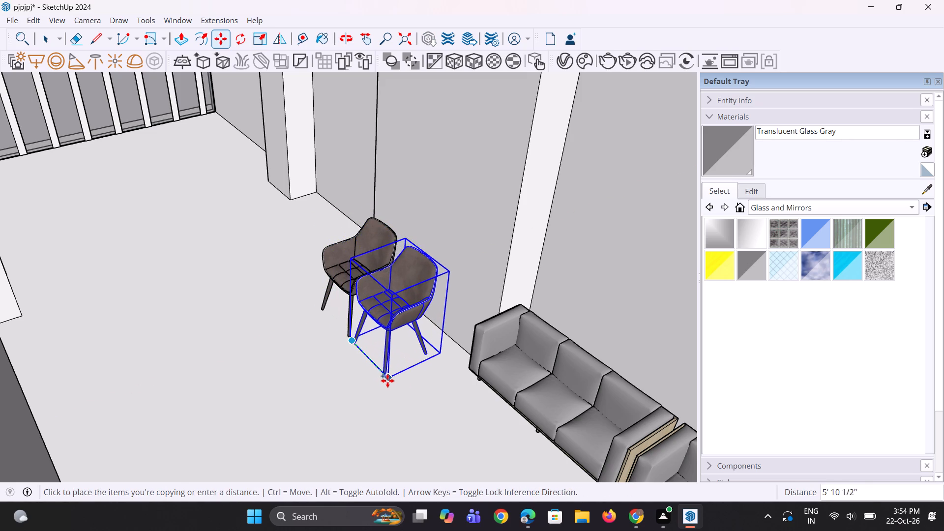
pyautogui.click(392, 386)
pyautogui.moveTo(385, 373); pyautogui.dragTo(359, 344, button='middle')
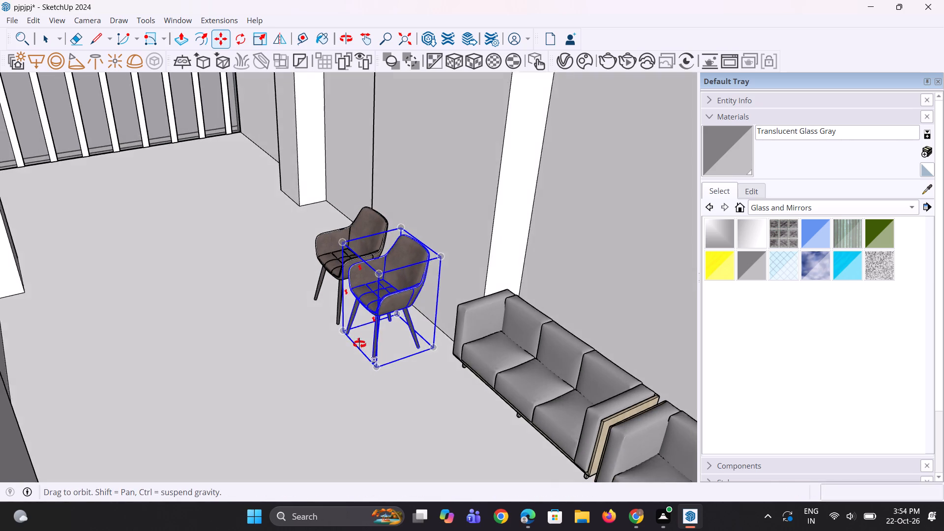
pyautogui.moveTo(359, 344); pyautogui.dragTo(358, 344, button='middle')
pyautogui.press('space')
pyautogui.press('space')
pyautogui.scroll(-10, 348, 348)
pyautogui.press('space')
pyautogui.press('space')
pyautogui.press('space')
pyautogui.click(549, 174)
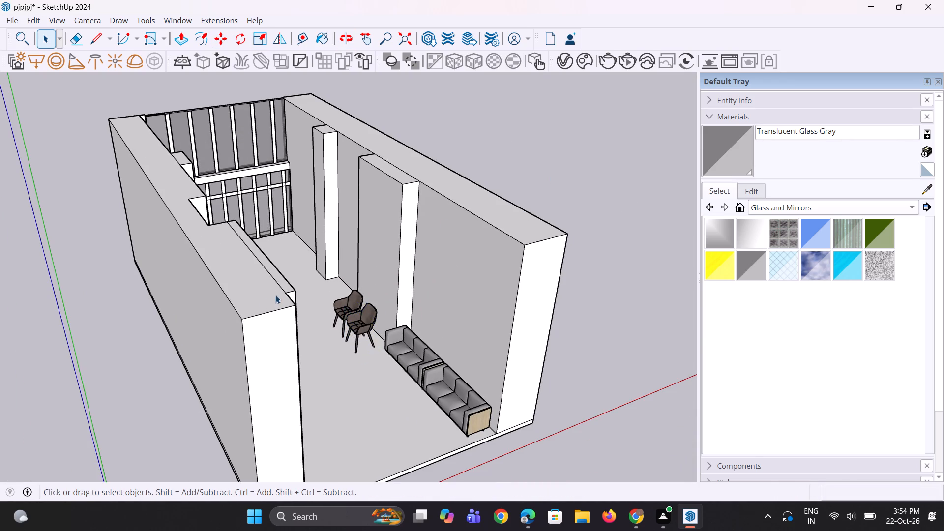
# Copy the sofa nearest the chairs about 33' 10" along the wall, into the recess beyond the wide pier.
pyautogui.moveTo(263, 305); pyautogui.dragTo(676, 367, button='middle')
pyautogui.scroll(2, 378, 260)
pyautogui.click(368, 287)
pyautogui.scroll(1, 367, 319)
pyautogui.moveTo(367, 319); pyautogui.dragTo(372, 354, button='middle')
pyautogui.scroll(1, 365, 290)
pyautogui.press('m')
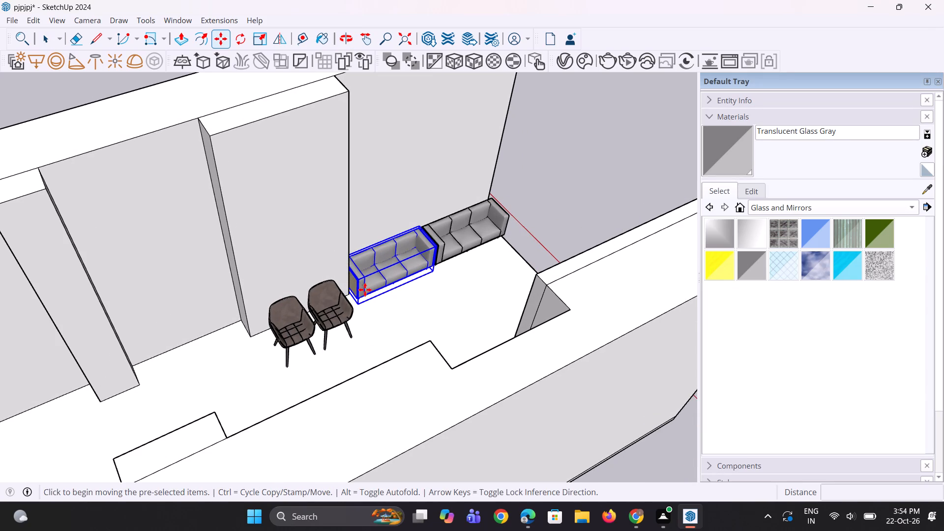
pyautogui.click(363, 302)
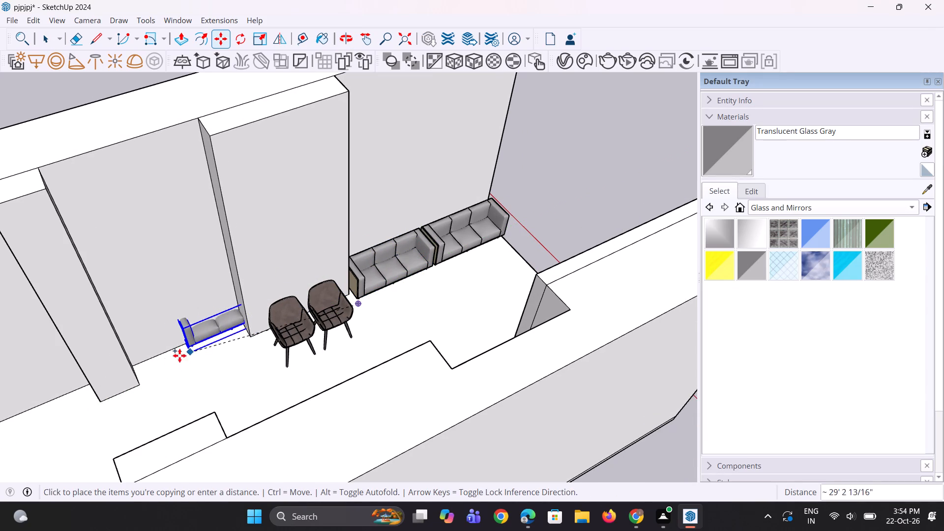
pyautogui.click(166, 396)
pyautogui.moveTo(202, 369); pyautogui.dragTo(231, 365, button='middle')
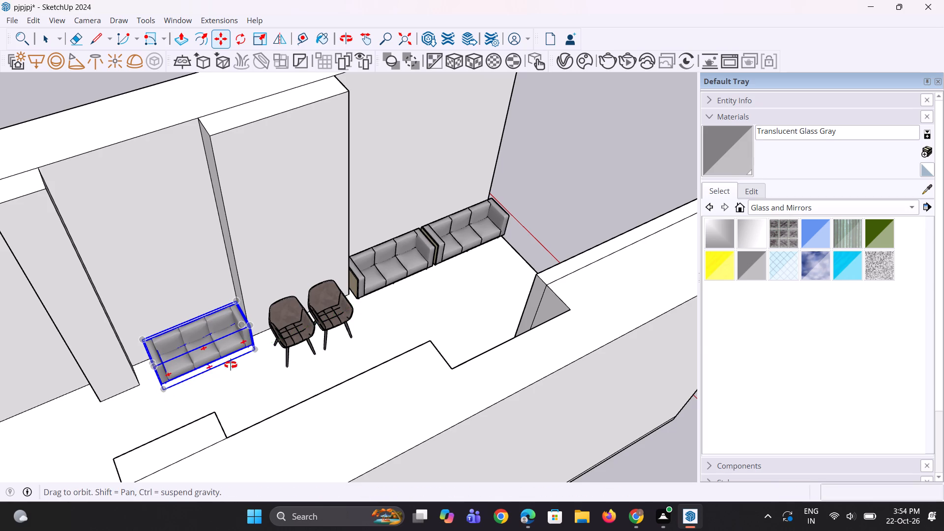
pyautogui.moveTo(231, 365); pyautogui.dragTo(243, 359, button='middle')
pyautogui.press('space')
pyautogui.press('space')
# Move both chairs together about 2' 11" along the wall toward the copied sofa.
pyautogui.scroll(3, 147, 414)
pyautogui.scroll(-4, 160, 380)
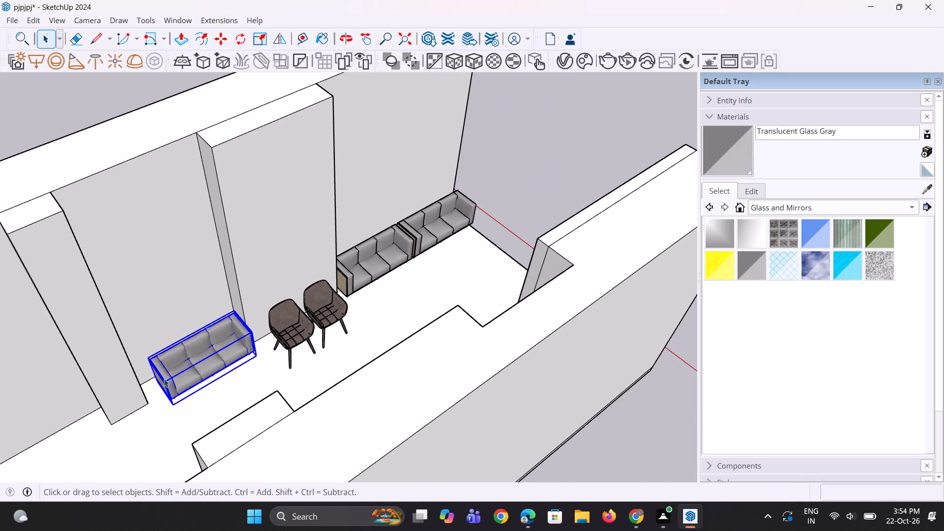
pyautogui.scroll(-3, 173, 364)
pyautogui.moveTo(177, 359); pyautogui.dragTo(186, 344, button='middle')
pyautogui.scroll(2, 270, 326)
pyautogui.scroll(5, 324, 315)
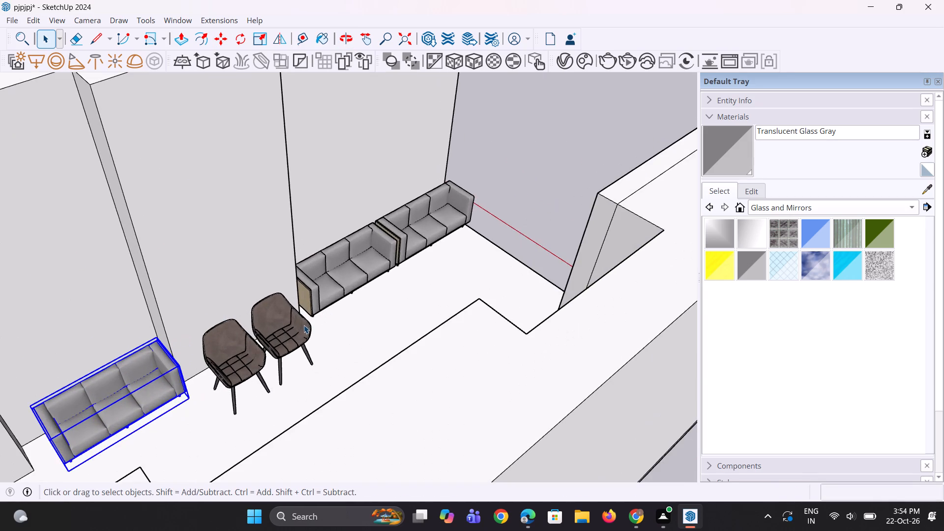
pyautogui.click(235, 376)
pyautogui.keyDown('ctrl'); pyautogui.click(271, 361); pyautogui.keyUp('ctrl')
pyautogui.press('m')
pyautogui.click(271, 370)
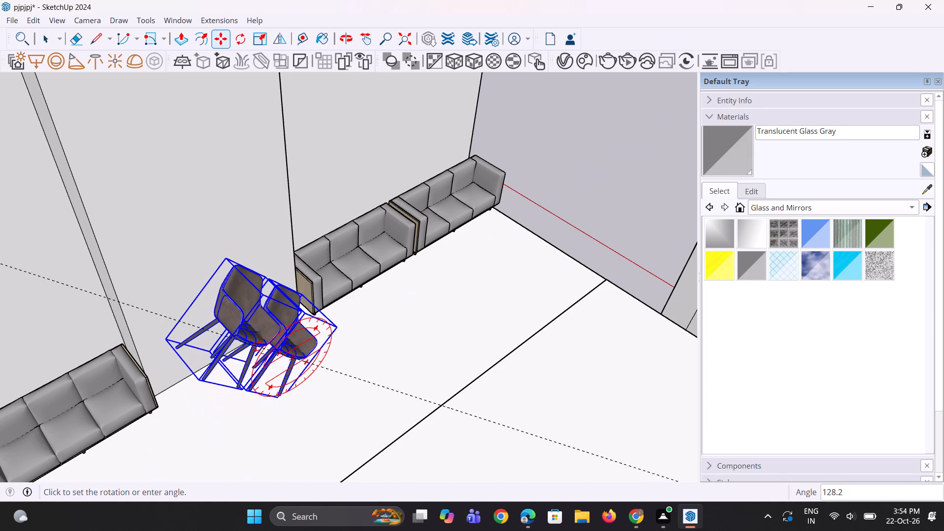
pyautogui.press('Escape')
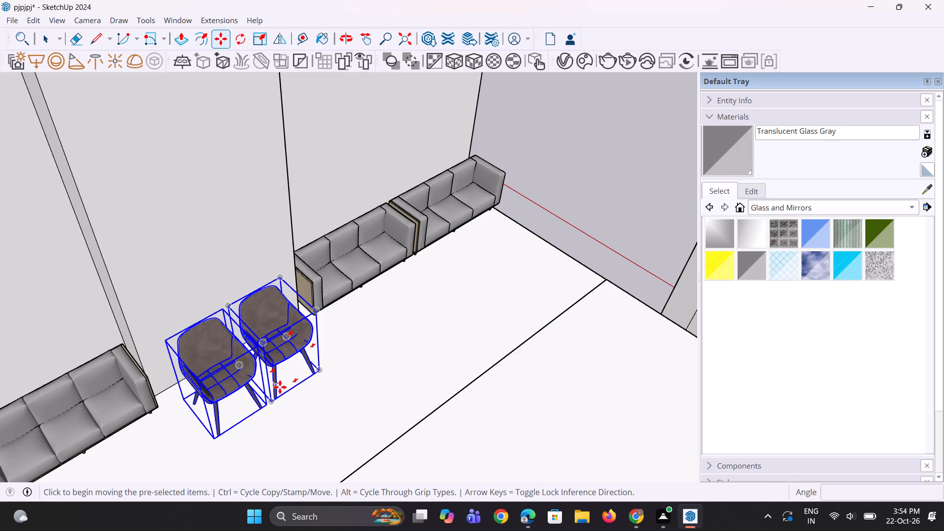
pyautogui.click(320, 371)
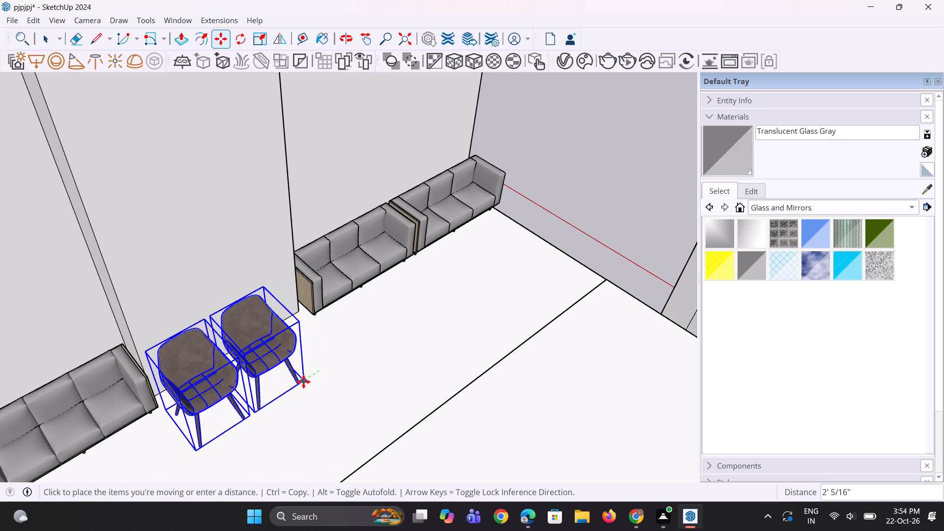
pyautogui.click(297, 386)
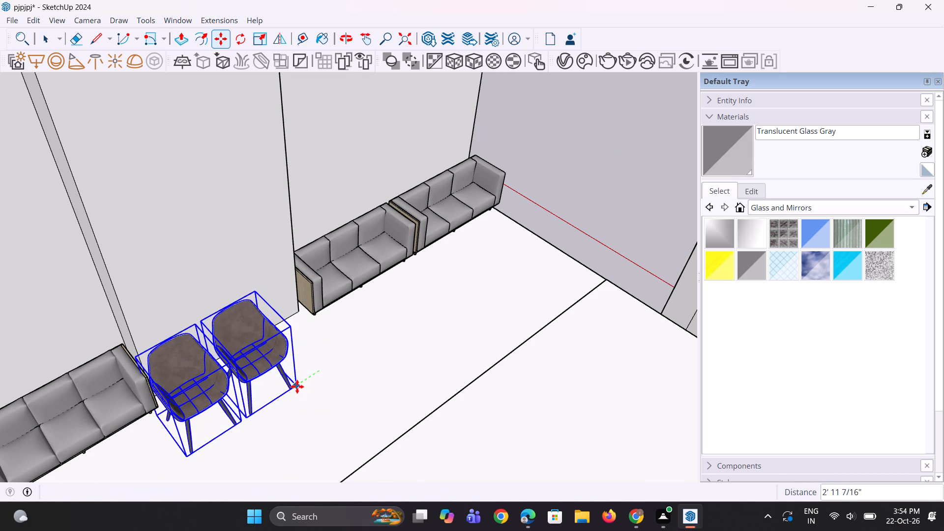
pyautogui.moveTo(298, 383); pyautogui.dragTo(265, 379, button='middle')
pyautogui.press('space')
pyautogui.press('space')
# Draw a roughly square rectangle, about 4' per side, on the floor between the chairs and the pair of sofas.
pyautogui.scroll(-6, 276, 372)
pyautogui.moveTo(351, 300); pyautogui.dragTo(304, 380, button='middle')
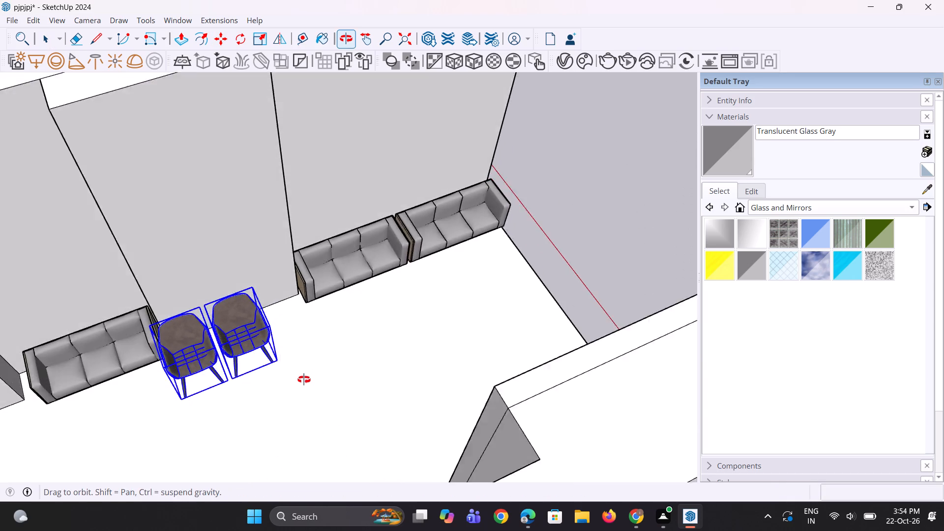
pyautogui.moveTo(304, 380); pyautogui.dragTo(303, 381, button='middle')
pyautogui.scroll(5, 284, 297)
pyautogui.moveTo(285, 308); pyautogui.dragTo(259, 280, button='middle')
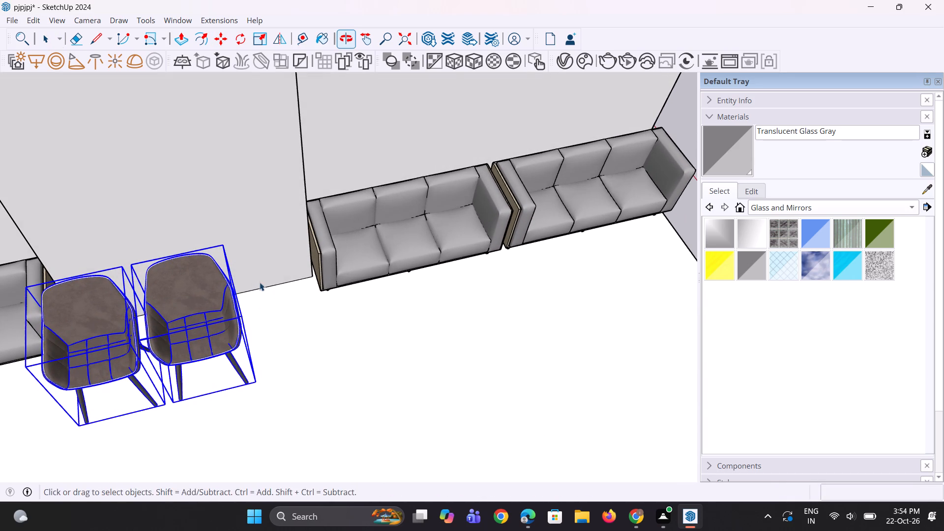
pyautogui.press('r')
pyautogui.click(270, 312)
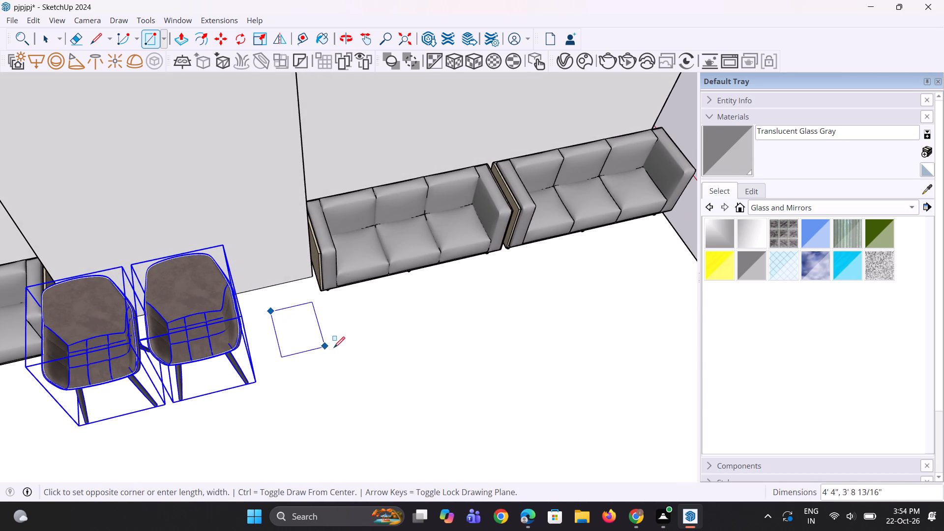
pyautogui.click(334, 344)
# Move the rectangle's face about 1' toward the chairs and about 1' back toward the wall.
pyautogui.press('space')
pyautogui.click(310, 332)
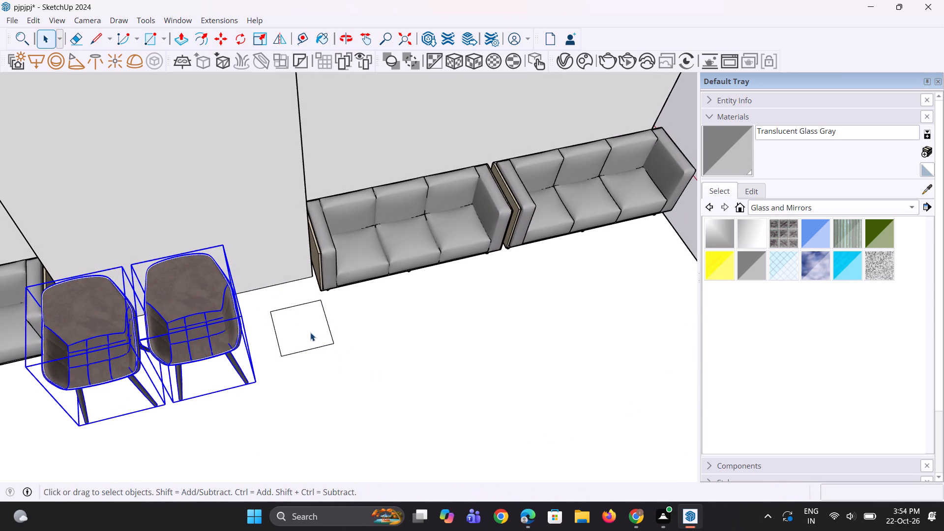
pyautogui.press('m')
pyautogui.click(310, 332)
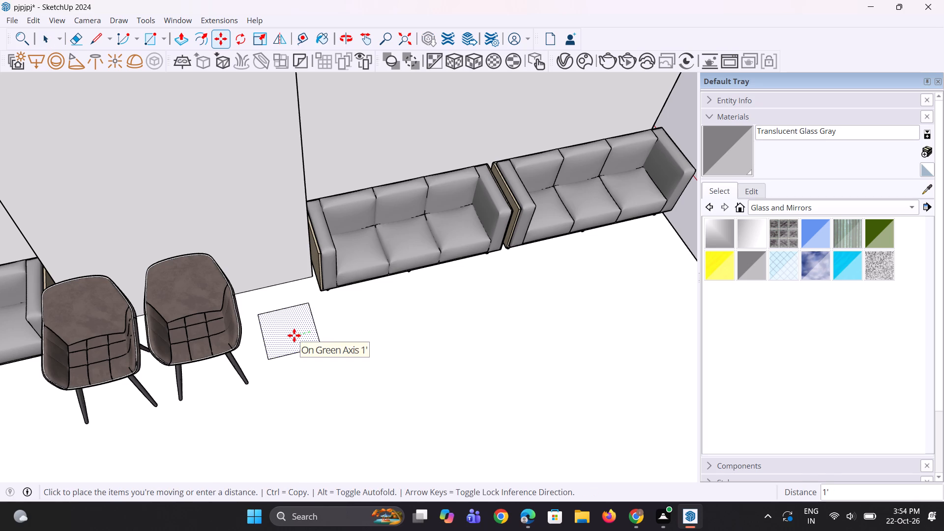
pyautogui.click(294, 335)
pyautogui.click(291, 336)
pyautogui.click(289, 325)
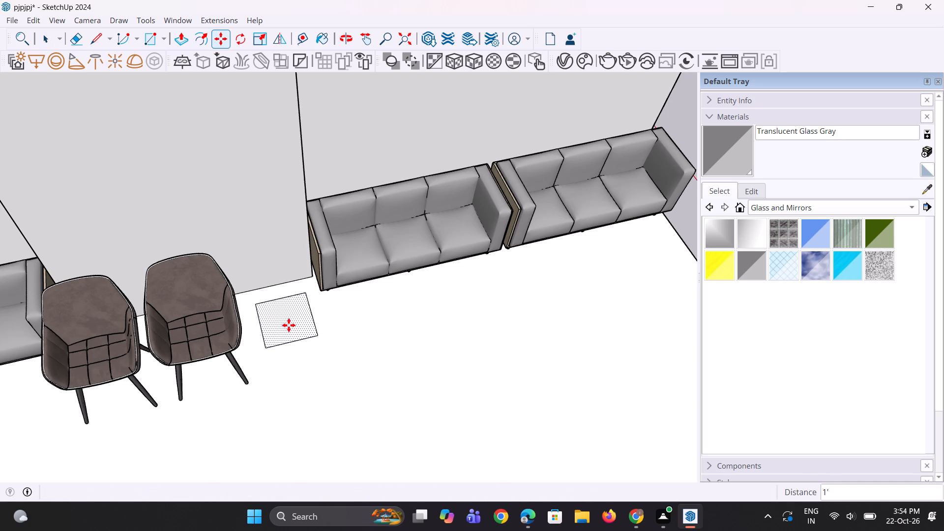
# Push/Pull the rectangle up more than 3' into a side-table block, raising its top by roughly 5" more.
pyautogui.press('p')
pyautogui.click(288, 324)
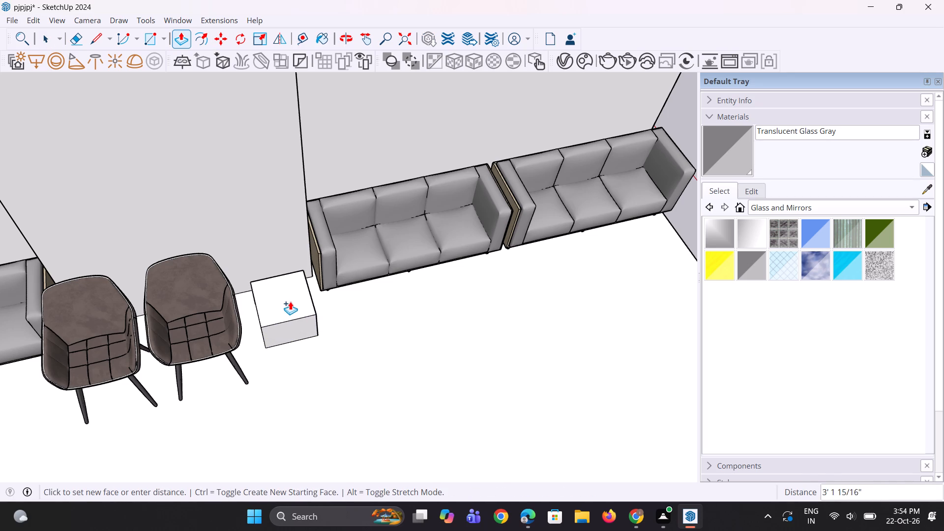
pyautogui.click(291, 300)
pyautogui.moveTo(312, 342); pyautogui.dragTo(0, 241, button='middle')
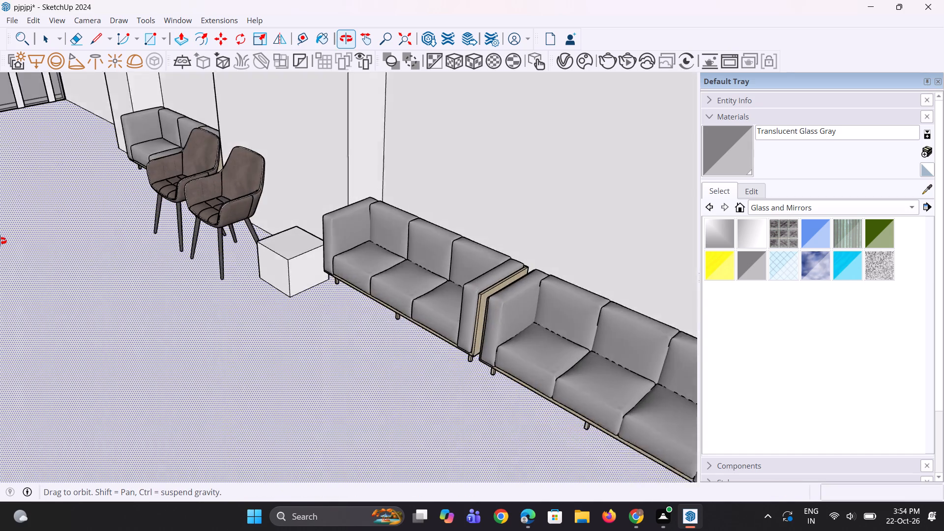
pyautogui.moveTo(0, 241); pyautogui.dragTo(0, 244, button='middle')
pyautogui.scroll(2, 321, 252)
pyautogui.click(301, 244)
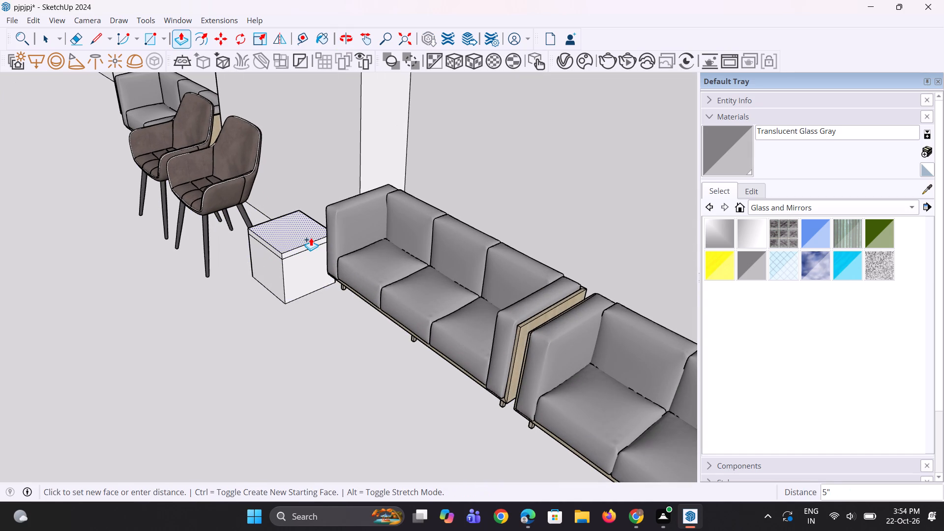
pyautogui.click(311, 237)
# Scale the two adjacent sofas beside the block deeper along the red axis by about 1.45, away from the wall.
pyautogui.scroll(-5, 284, 316)
pyautogui.moveTo(284, 317); pyautogui.dragTo(274, 275, button='middle')
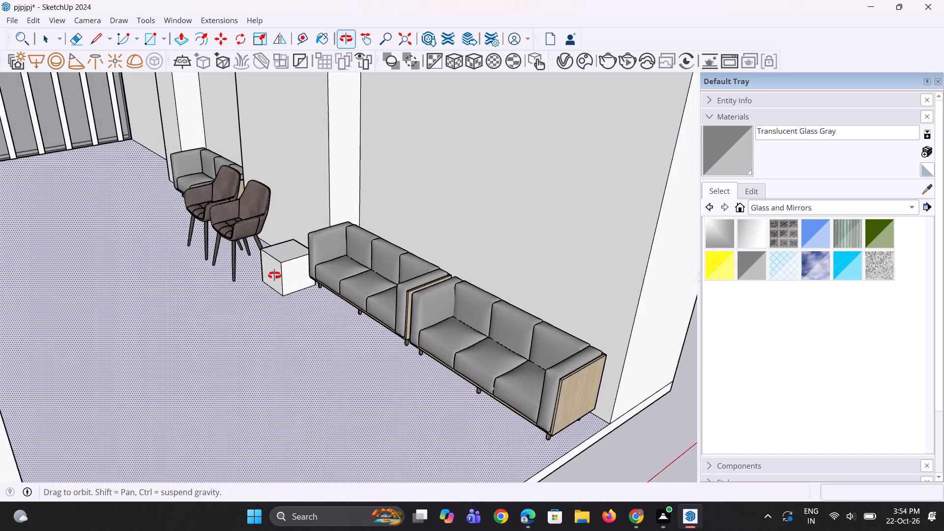
pyautogui.moveTo(274, 275); pyautogui.dragTo(270, 273, button='middle')
pyautogui.press('space')
pyautogui.press('space')
pyautogui.click(324, 264)
pyautogui.scroll(3, 363, 273)
pyautogui.keyDown('ctrl'); pyautogui.click(419, 337); pyautogui.keyUp('ctrl')
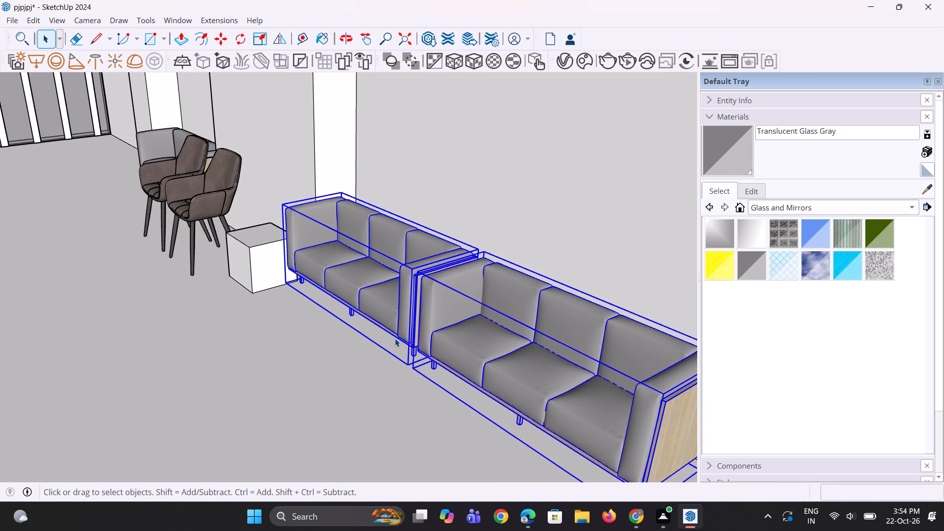
pyautogui.press('s')
pyautogui.click(390, 339)
pyautogui.press('m')
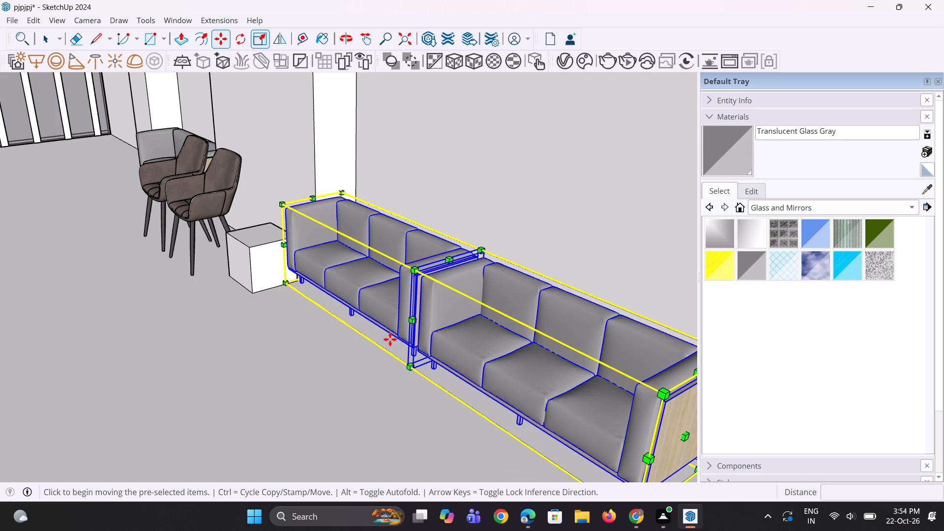
pyautogui.click(390, 339)
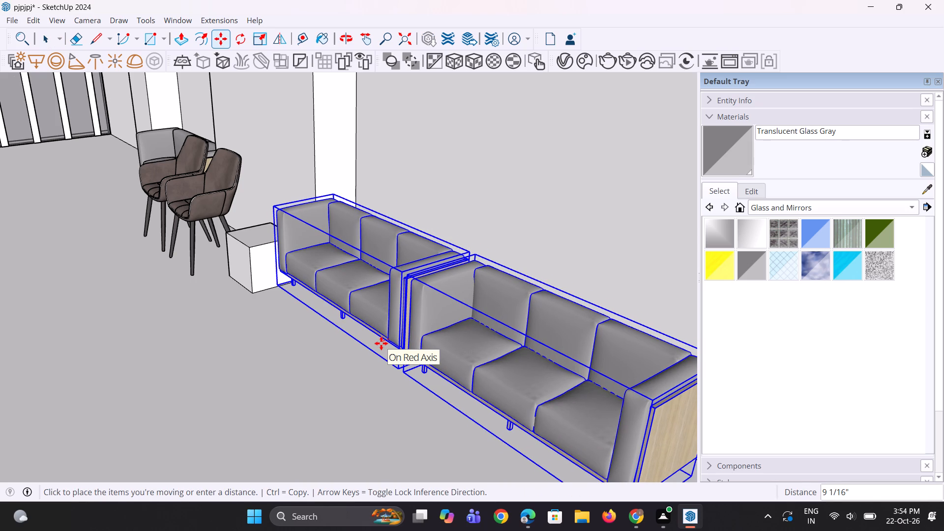
pyautogui.press('Escape')
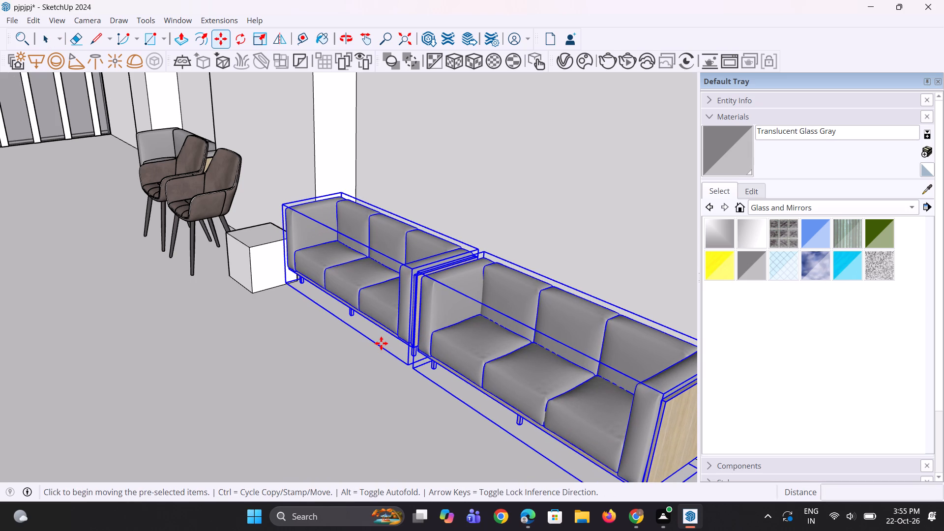
pyautogui.press('s')
pyautogui.click(412, 322)
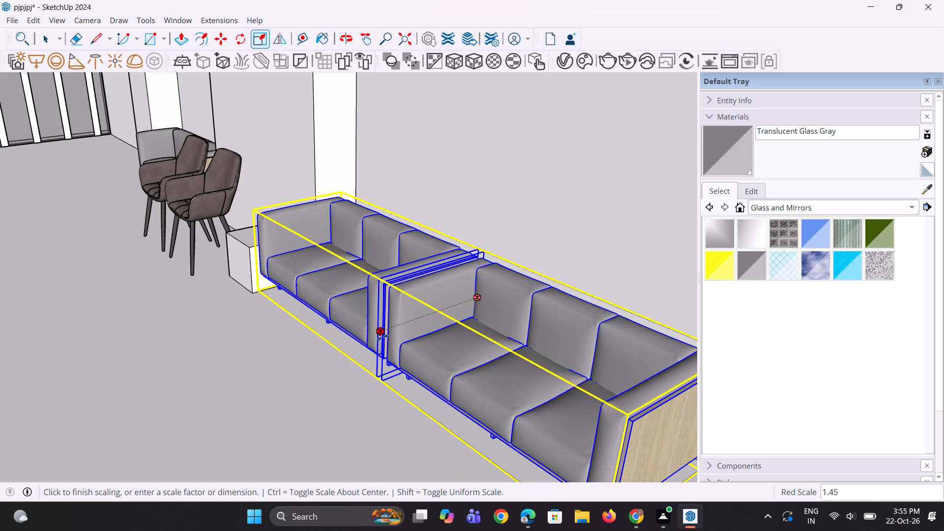
pyautogui.click(381, 339)
pyautogui.scroll(-5, 346, 347)
pyautogui.moveTo(343, 346); pyautogui.dragTo(358, 352, button='middle')
pyautogui.press('space')
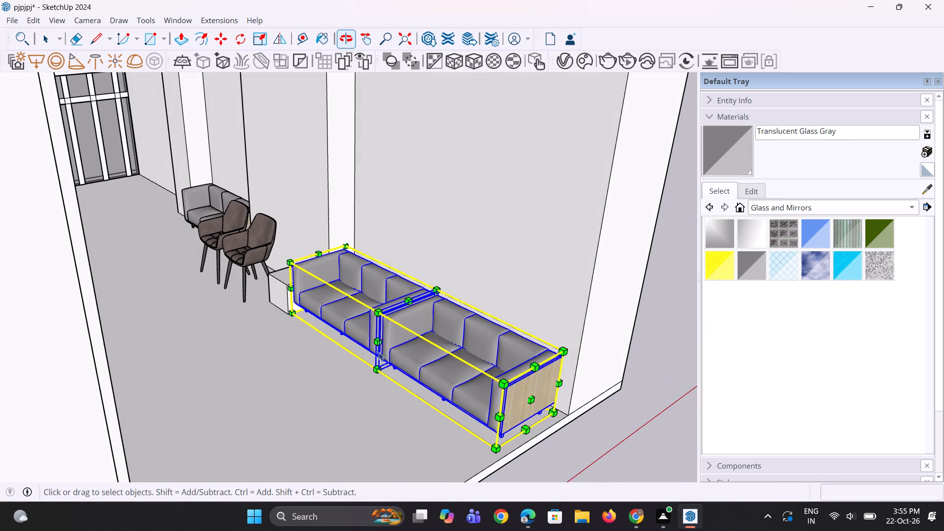
pyautogui.press('space')
pyautogui.press('space')
pyautogui.click(567, 454)
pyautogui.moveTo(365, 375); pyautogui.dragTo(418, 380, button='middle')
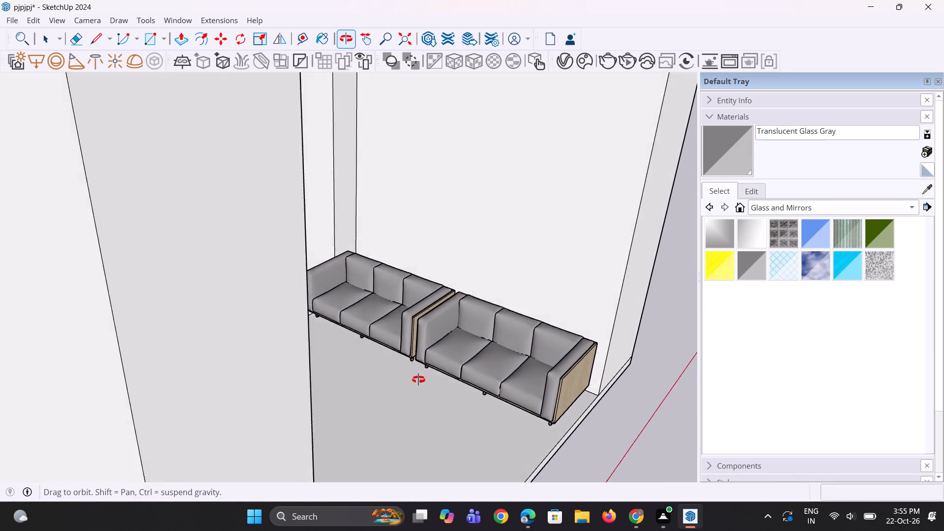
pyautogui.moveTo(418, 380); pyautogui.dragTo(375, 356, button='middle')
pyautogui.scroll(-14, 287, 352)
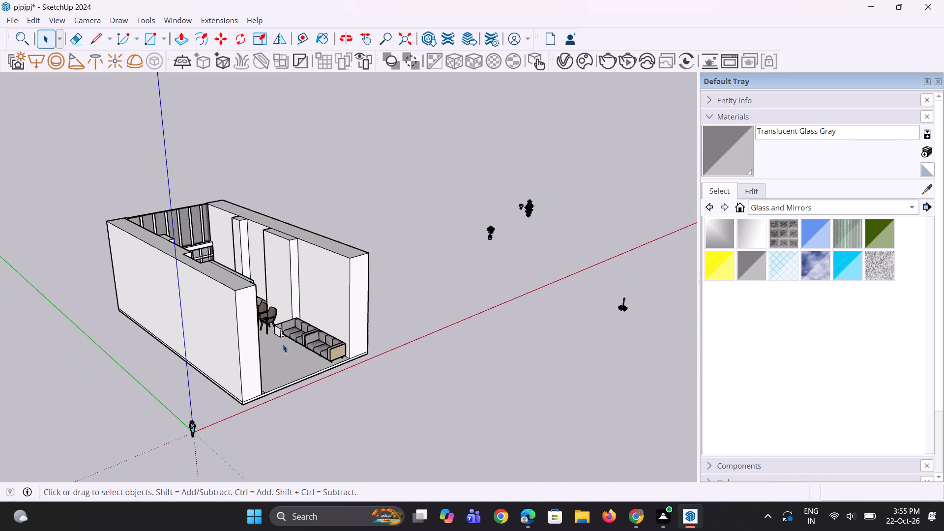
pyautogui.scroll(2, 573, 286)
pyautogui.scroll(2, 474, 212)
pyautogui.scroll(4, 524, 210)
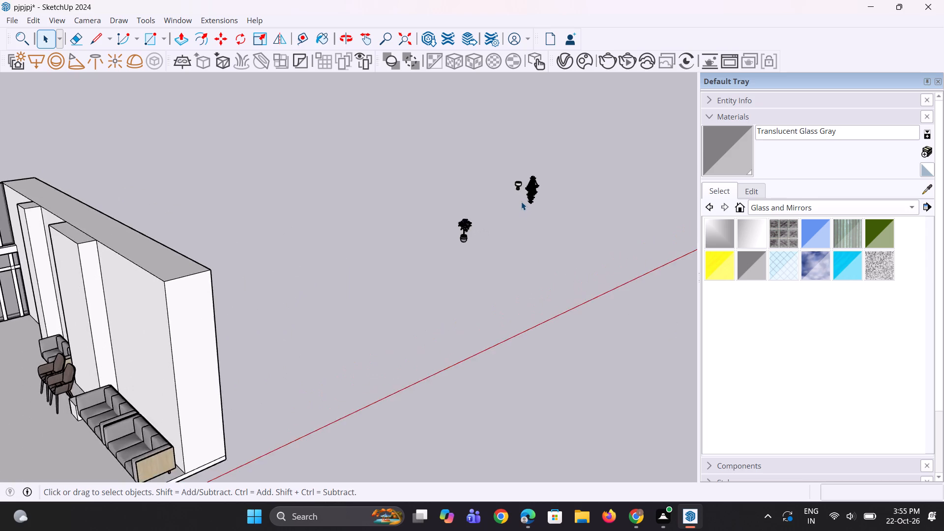
# Move the table lamp from the open area outside the hall onto the top of the side-table block beside the sofas.
pyautogui.scroll(2, 521, 202)
pyautogui.click(516, 184)
pyautogui.press('m')
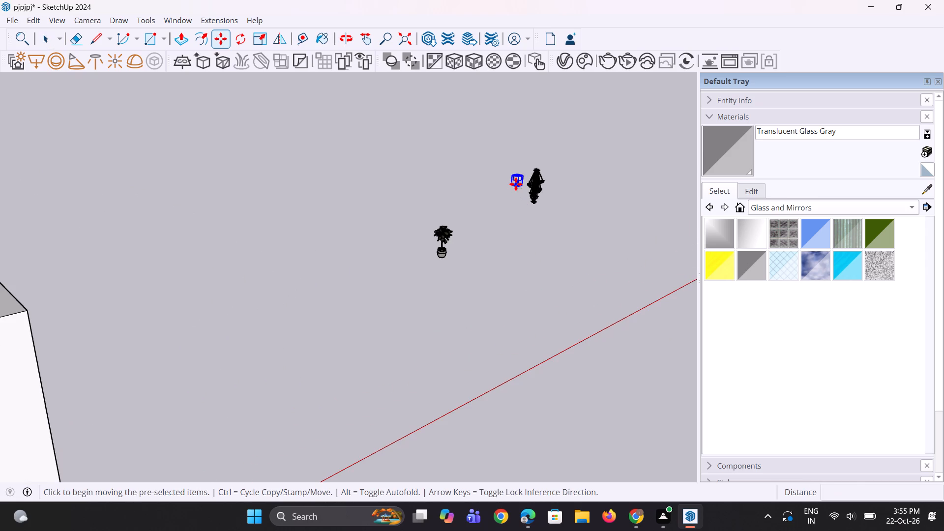
pyautogui.click(516, 184)
pyautogui.scroll(-7, 522, 256)
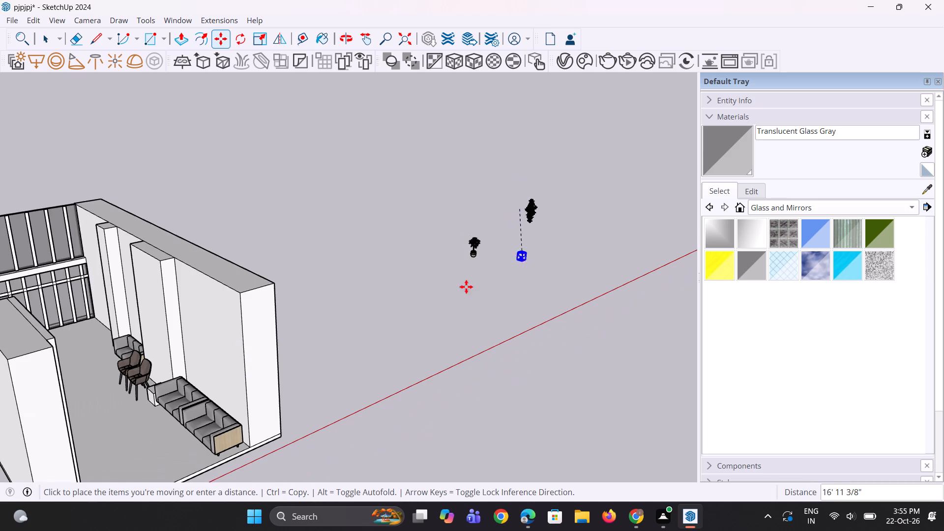
pyautogui.scroll(12, 144, 367)
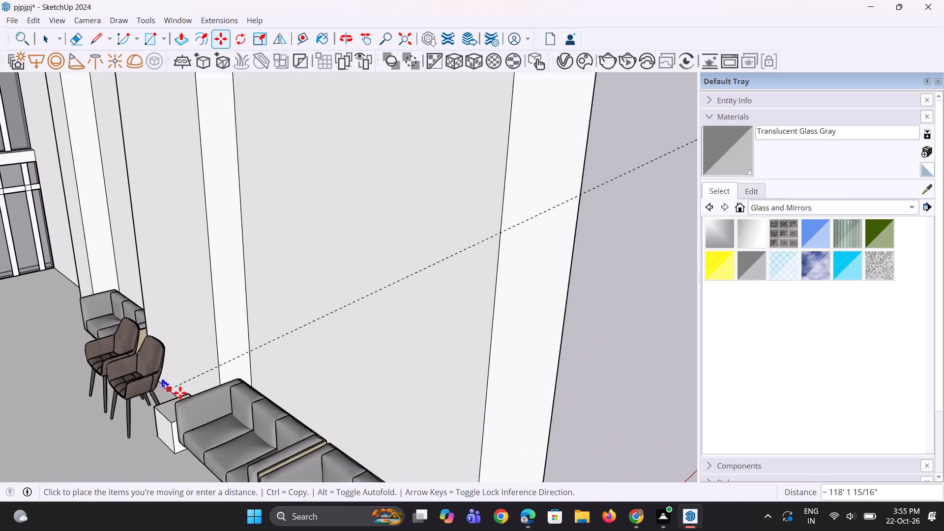
pyautogui.scroll(6, 185, 394)
pyautogui.scroll(-8, 185, 389)
pyautogui.moveTo(165, 365); pyautogui.dragTo(368, 435, button='middle')
pyautogui.scroll(-9, 386, 369)
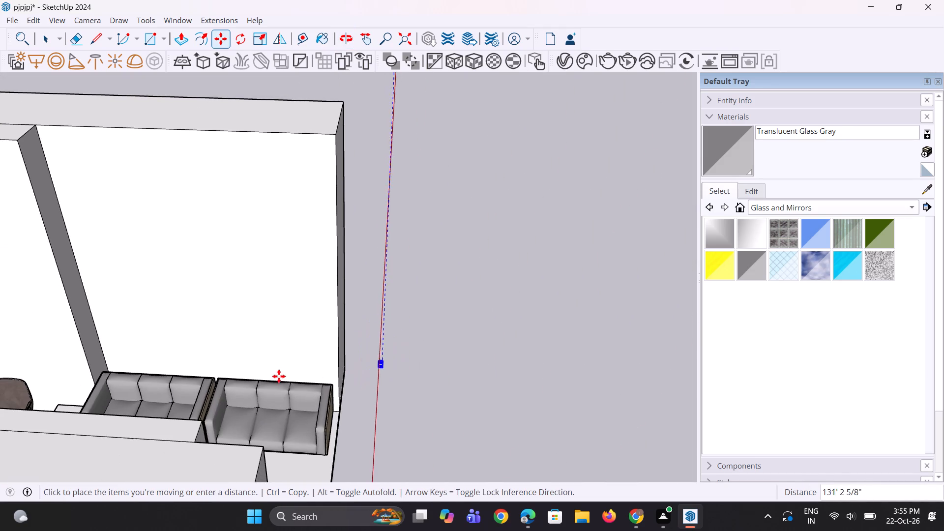
pyautogui.scroll(4, 103, 411)
pyautogui.moveTo(60, 371); pyautogui.dragTo(115, 465, button='middle')
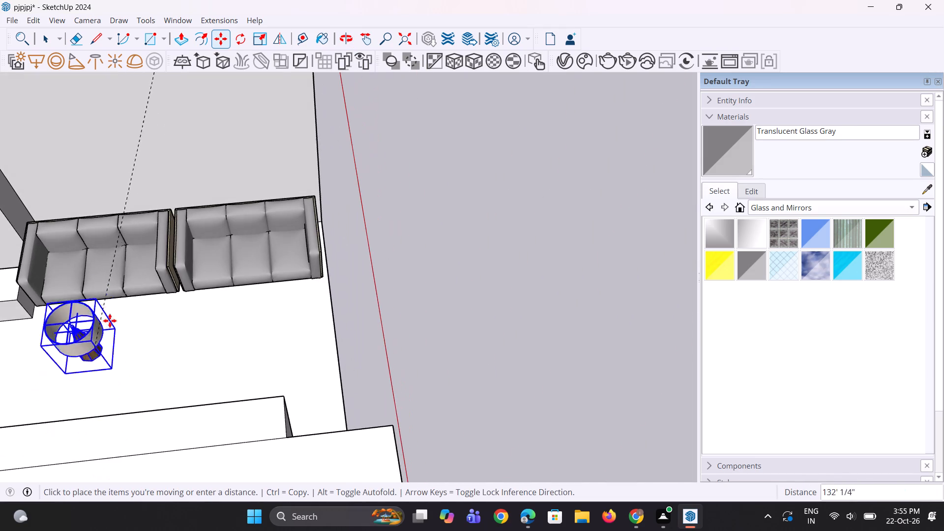
pyautogui.scroll(-9, 118, 316)
pyautogui.scroll(6, 53, 310)
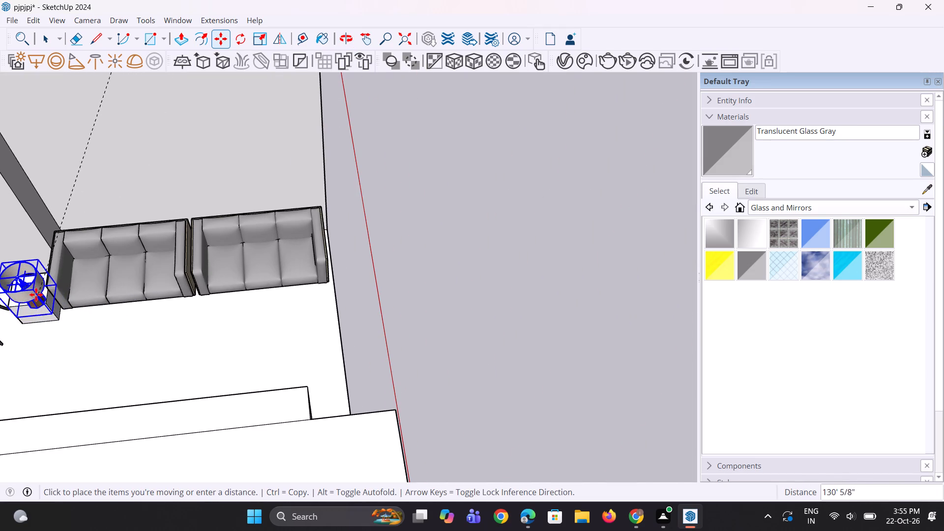
pyautogui.click(29, 290)
pyautogui.moveTo(27, 311); pyautogui.dragTo(48, 343, button='middle')
pyautogui.click(92, 419)
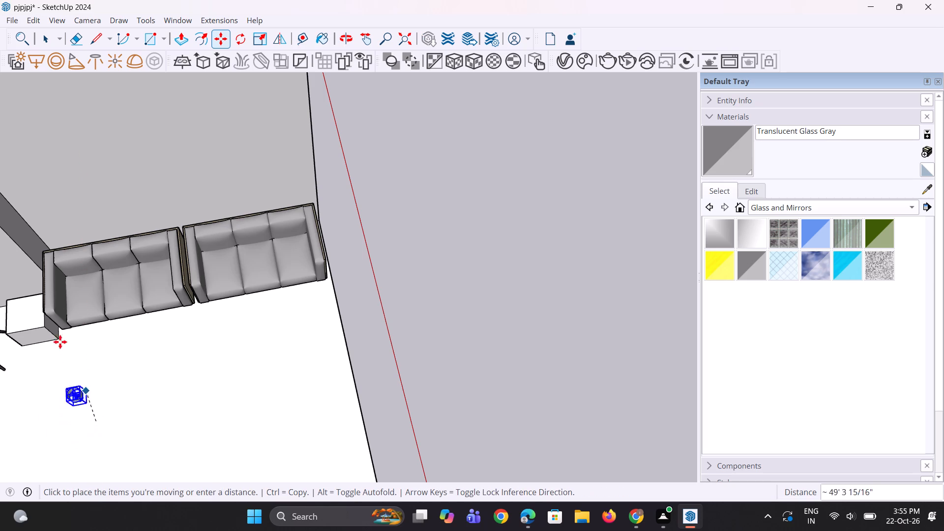
pyautogui.click(30, 301)
# Shift the lamp about 1' across the block's top toward its middle, away from the sofa arm.
pyautogui.moveTo(60, 309); pyautogui.dragTo(18, 320, button='middle')
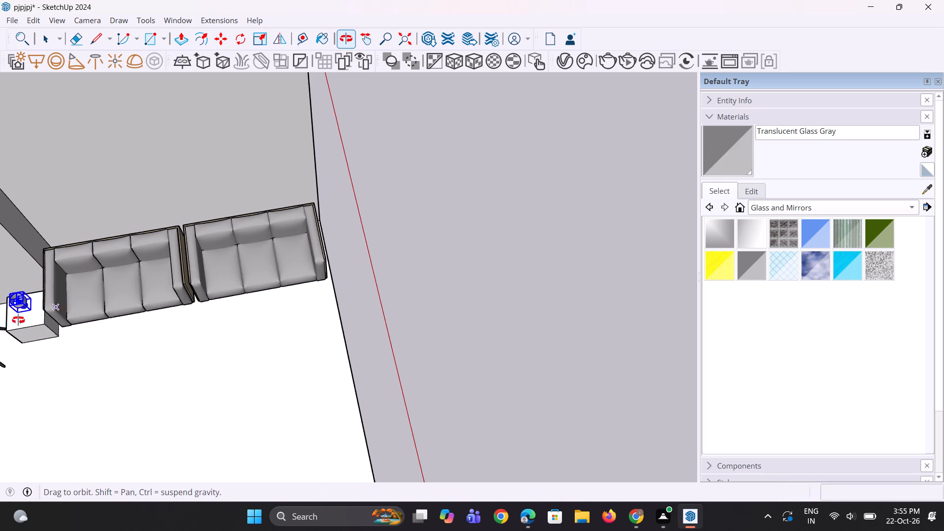
pyautogui.moveTo(18, 320); pyautogui.dragTo(0, 332, button='middle')
pyautogui.scroll(-5, 65, 306)
pyautogui.moveTo(199, 322); pyautogui.dragTo(47, 256, button='middle')
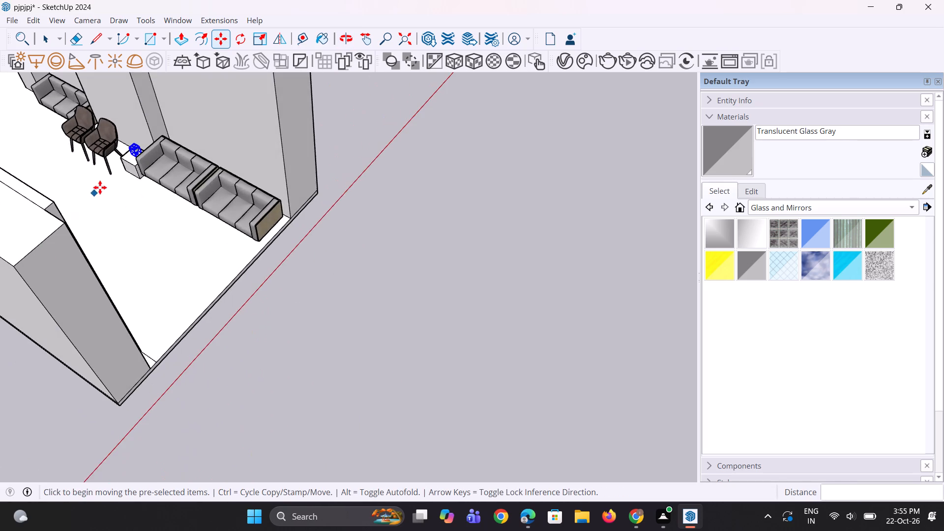
pyautogui.scroll(9, 110, 177)
pyautogui.scroll(12, 164, 115)
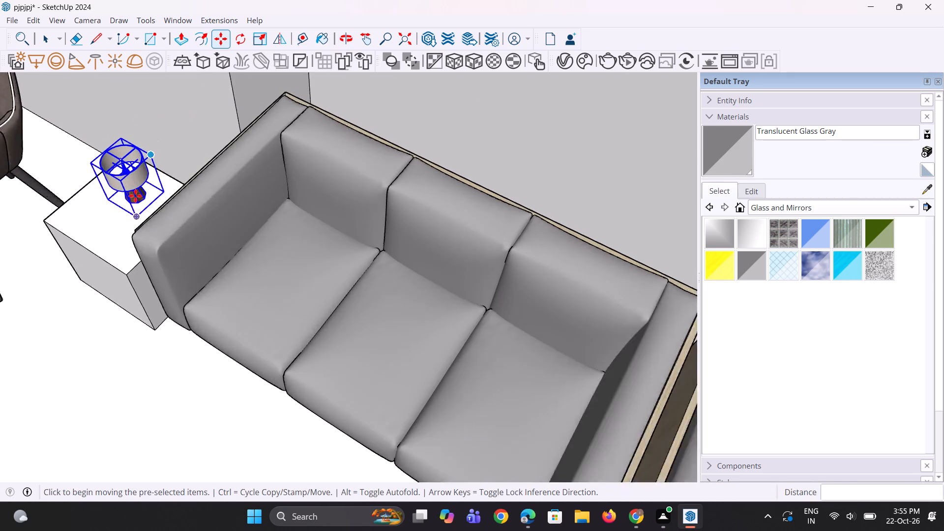
pyautogui.click(132, 227)
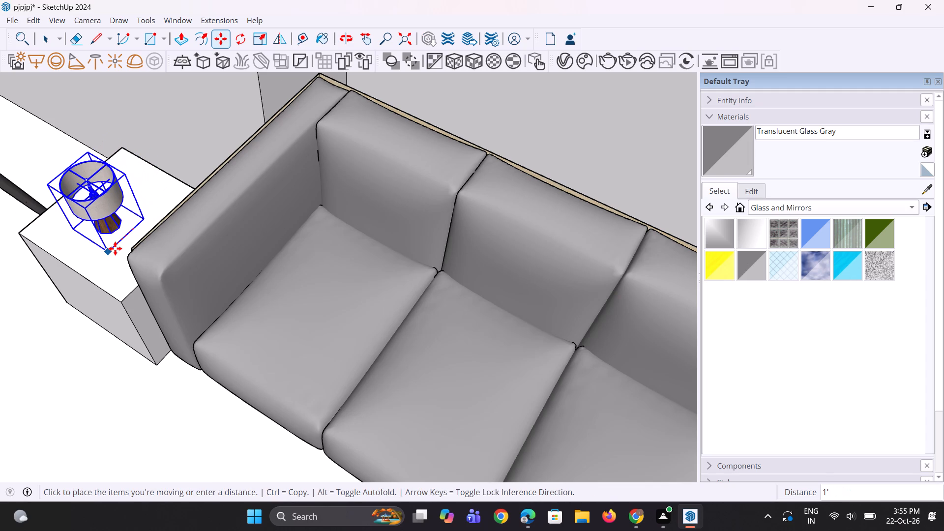
pyautogui.click(115, 248)
# Scale the table lamp up uniformly by about 1.63 and again by about 1.35, and deselect it.
pyautogui.press('s')
pyautogui.click(92, 151)
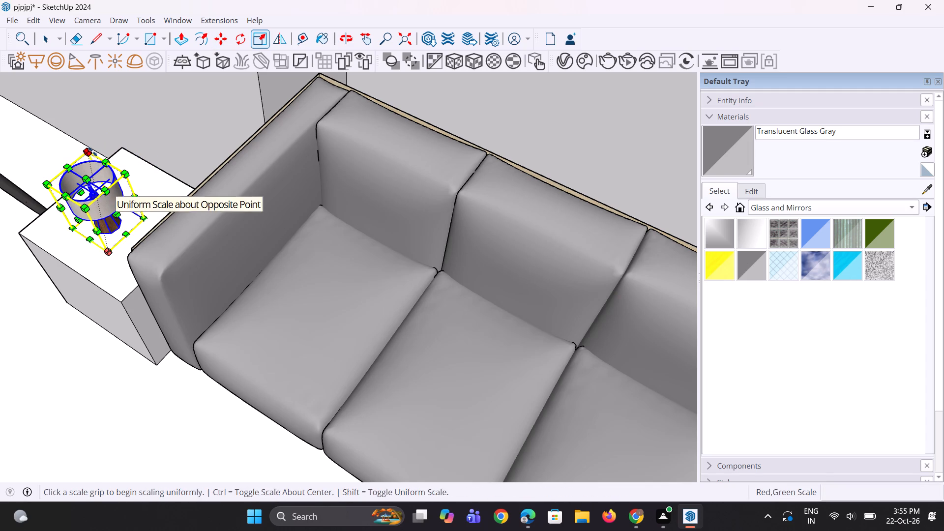
pyautogui.click(89, 87)
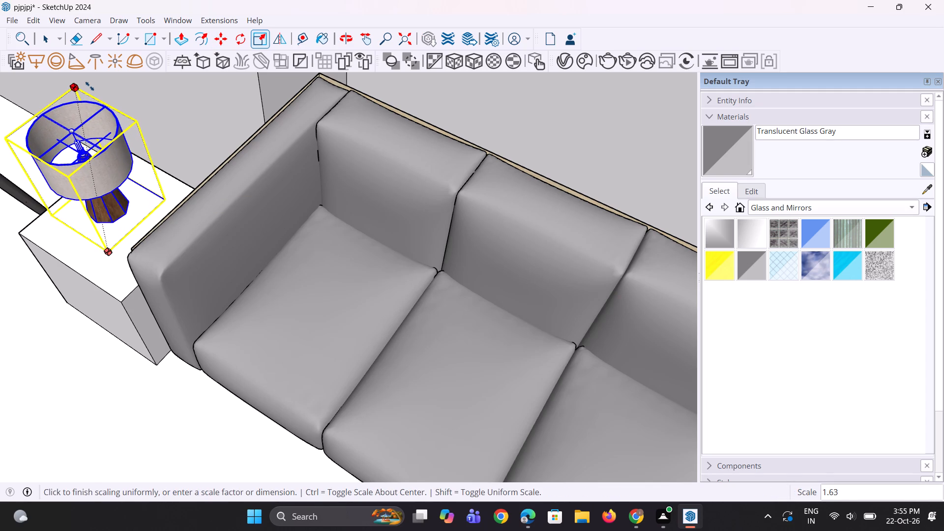
pyautogui.moveTo(85, 169); pyautogui.dragTo(67, 90, button='middle')
pyautogui.scroll(-12, 76, 158)
pyautogui.scroll(1, 103, 182)
pyautogui.moveTo(103, 182); pyautogui.dragTo(51, 146, button='middle')
pyautogui.scroll(7, 72, 138)
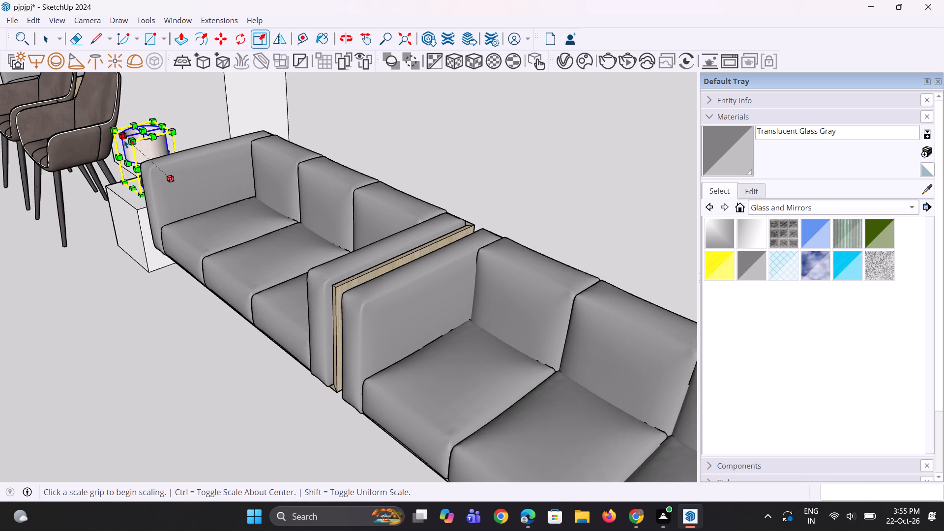
pyautogui.click(130, 141)
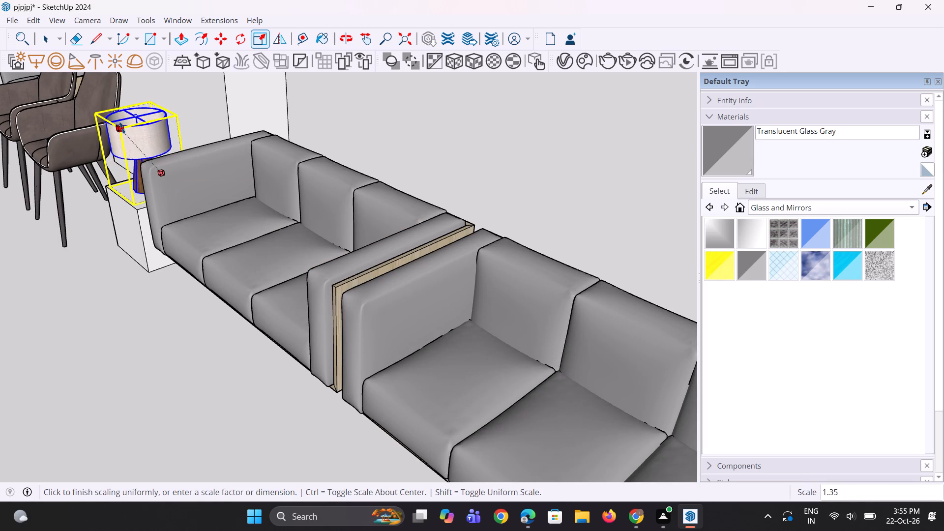
pyautogui.click(122, 128)
pyautogui.scroll(-6, 124, 177)
pyautogui.press('space')
pyautogui.press('space')
pyautogui.press('space')
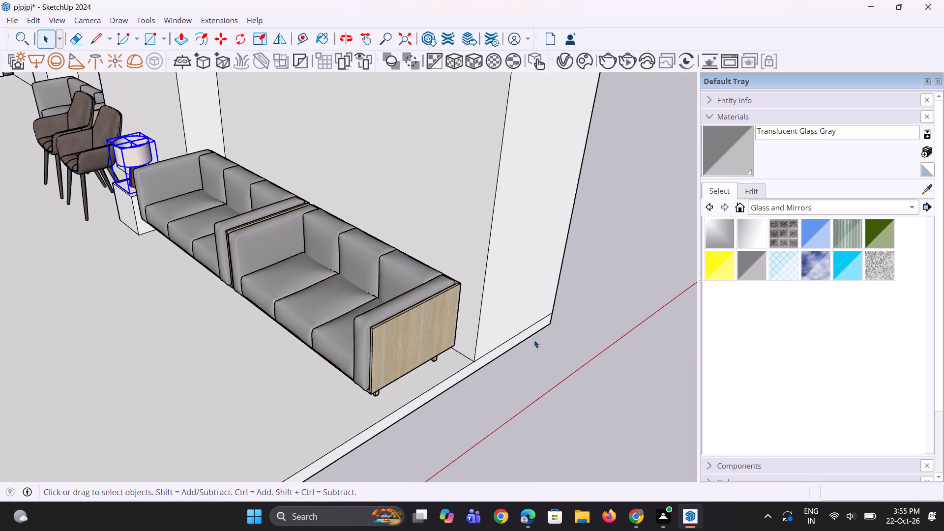
pyautogui.click(554, 360)
pyautogui.moveTo(513, 307); pyautogui.dragTo(418, 292, button='middle')
pyautogui.scroll(-5, 420, 290)
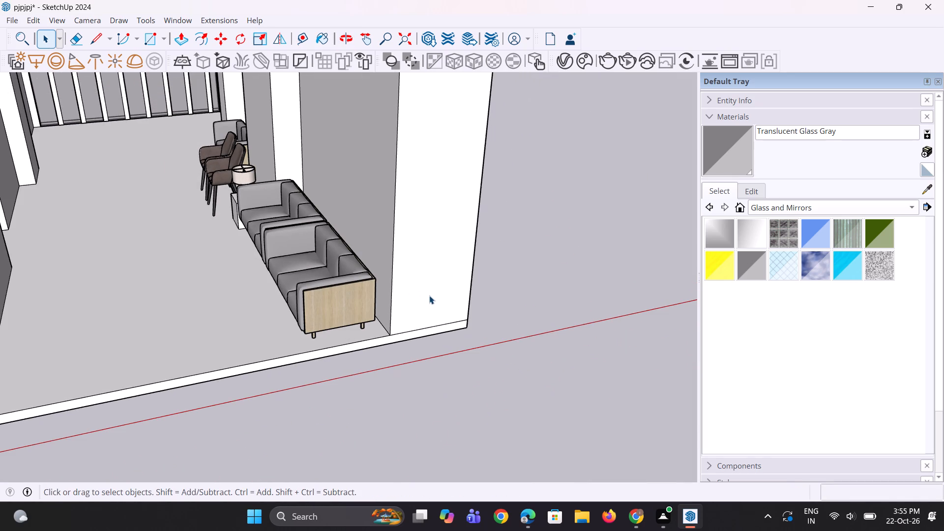
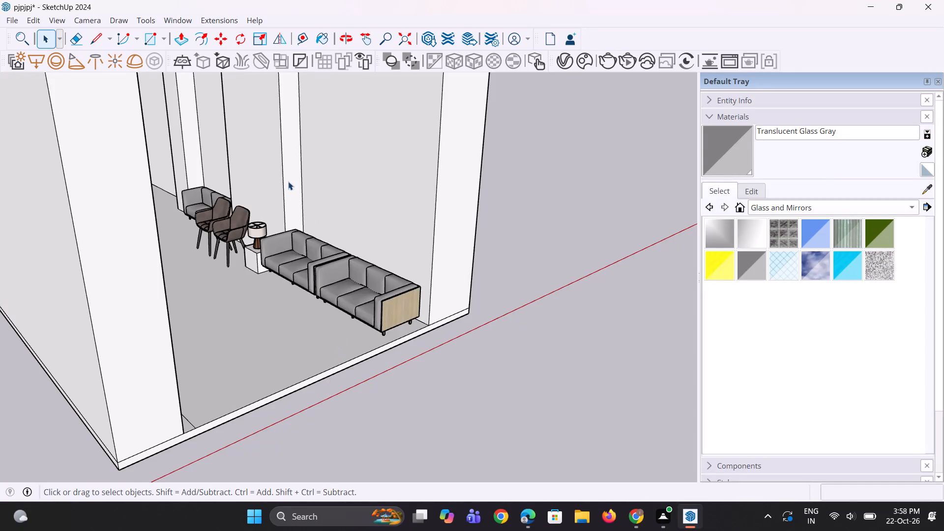
# Draw a rectangle about 4' by 2' 9" on the floor in front of the pier beside the single sofa.
pyautogui.scroll(2, 218, 251)
pyautogui.moveTo(189, 193); pyautogui.dragTo(272, 213, button='middle')
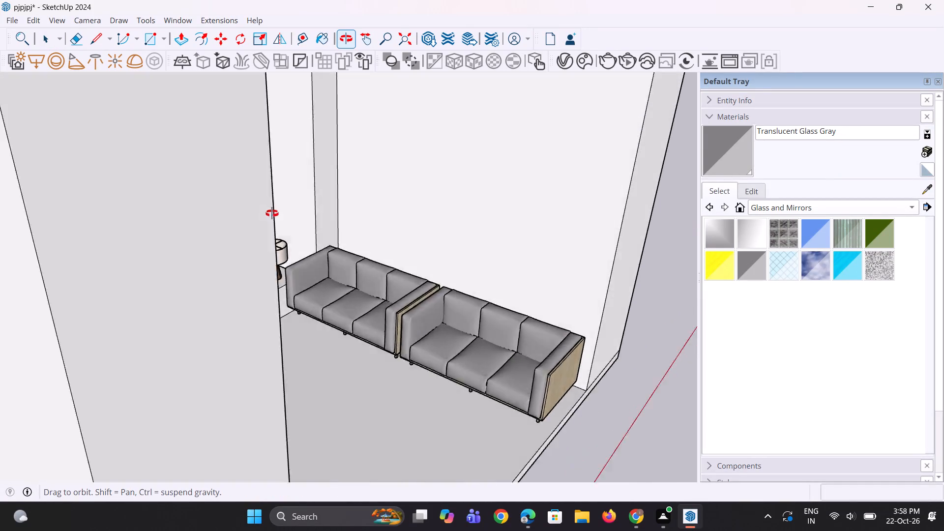
pyautogui.moveTo(272, 213); pyautogui.dragTo(203, 257, button='middle')
pyautogui.scroll(1, 208, 260)
pyautogui.scroll(-6, 300, 301)
pyautogui.scroll(-2, 279, 223)
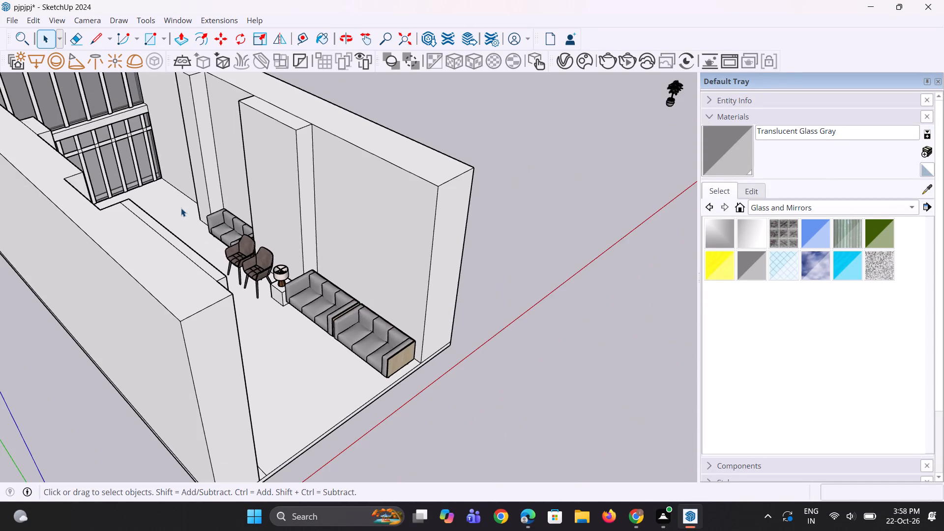
pyautogui.scroll(6, 181, 208)
pyautogui.moveTo(205, 242); pyautogui.dragTo(361, 302, button='middle')
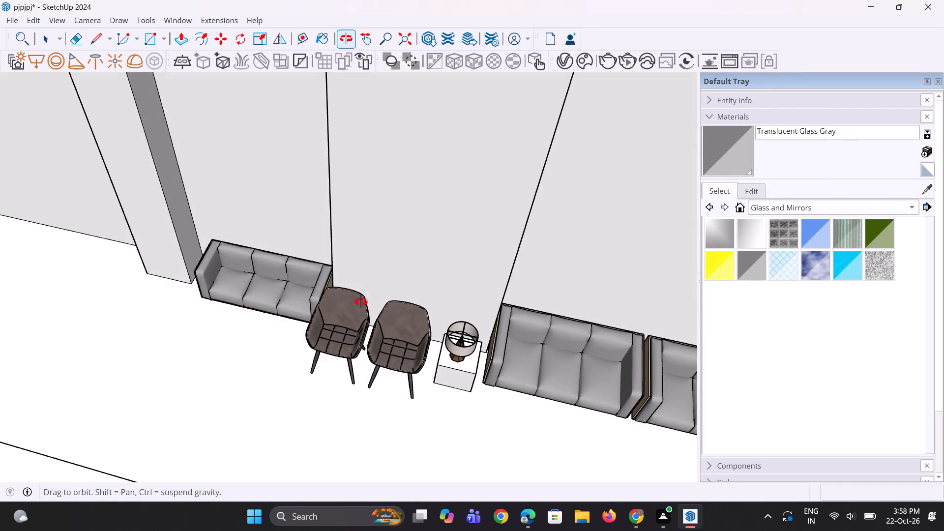
pyautogui.moveTo(361, 302); pyautogui.dragTo(397, 306, button='middle')
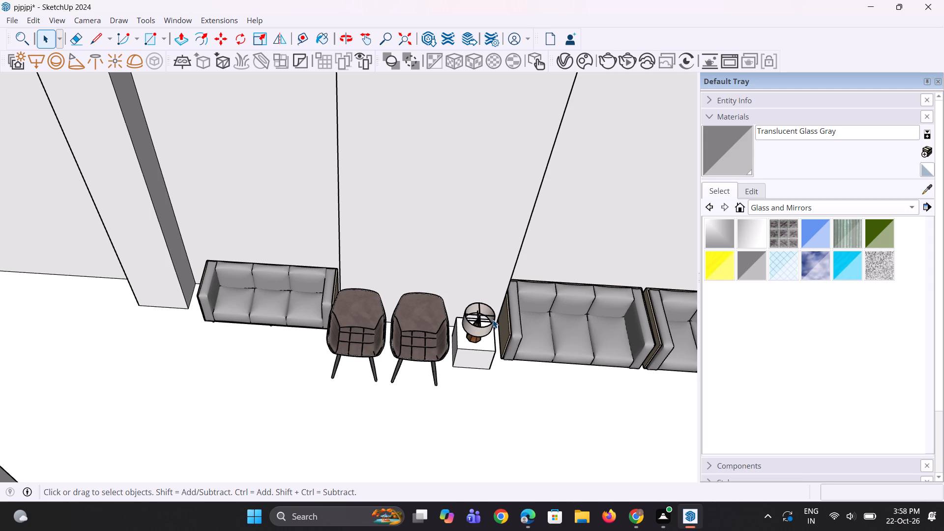
pyautogui.click(477, 365)
pyautogui.scroll(1, 469, 359)
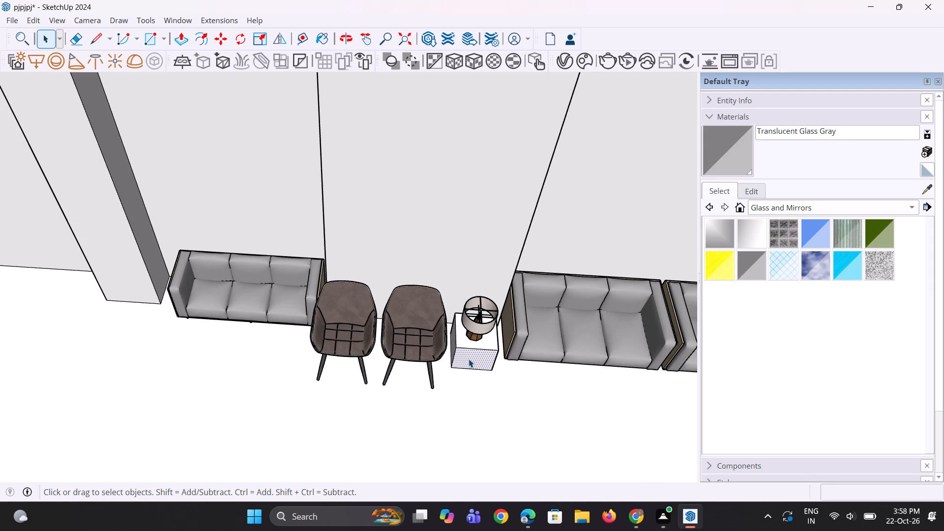
pyautogui.press('r')
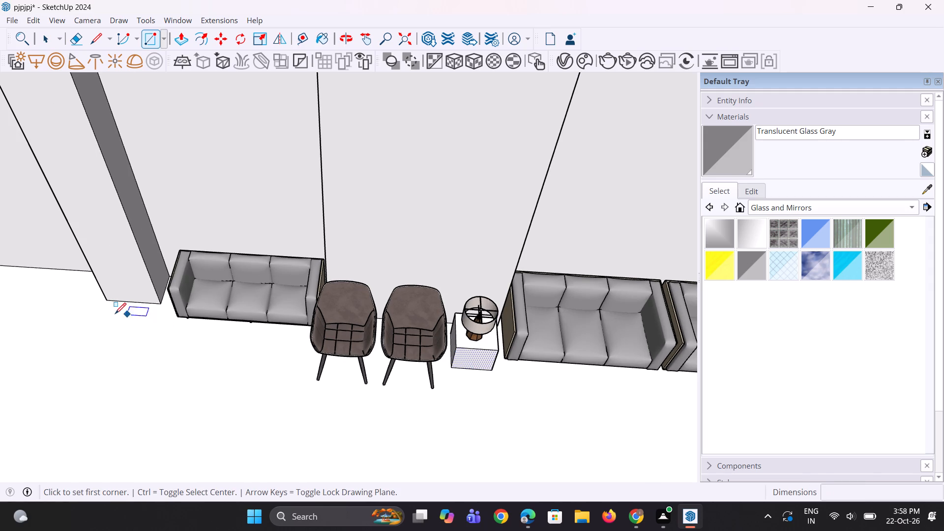
pyautogui.scroll(1, 115, 314)
pyautogui.moveTo(109, 310); pyautogui.dragTo(109, 313)
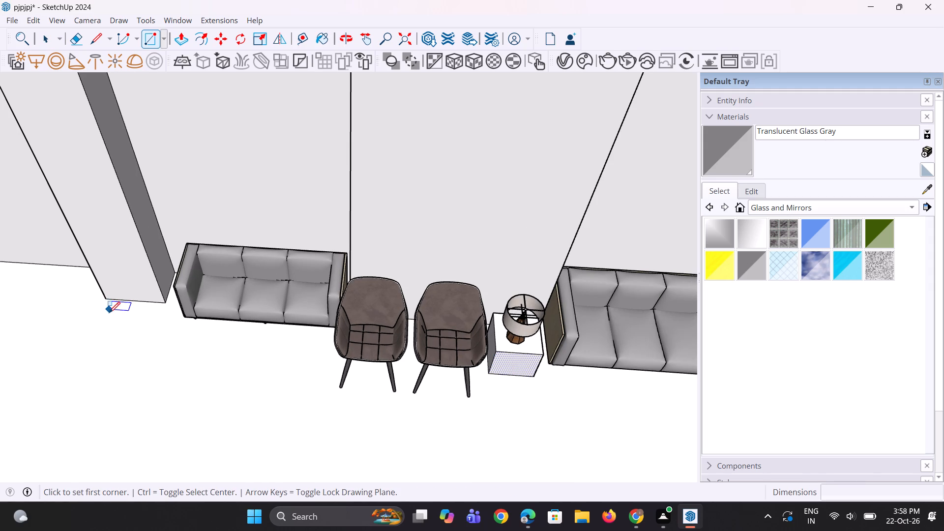
pyautogui.moveTo(109, 313); pyautogui.dragTo(111, 318)
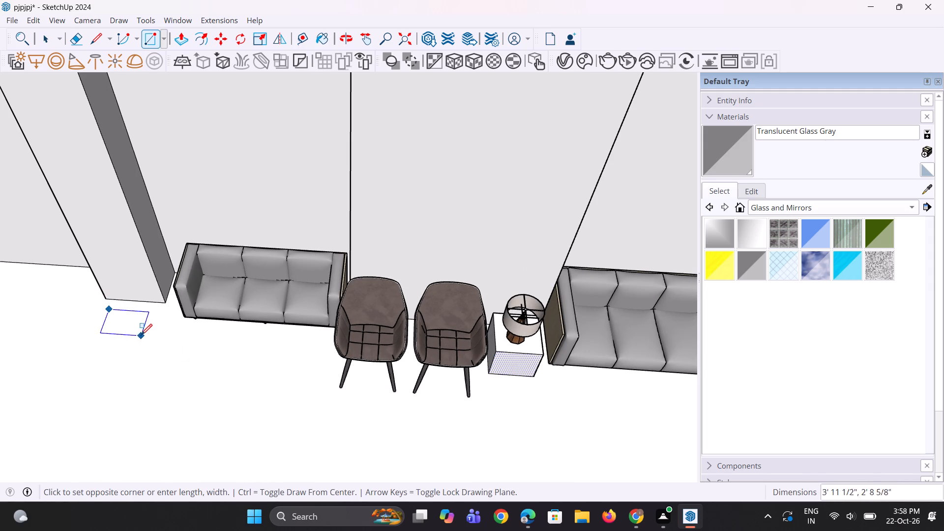
pyautogui.click(138, 334)
# Move the new floor rectangle a short distance toward the single sofa.
pyautogui.moveTo(117, 349); pyautogui.dragTo(105, 343, button='middle')
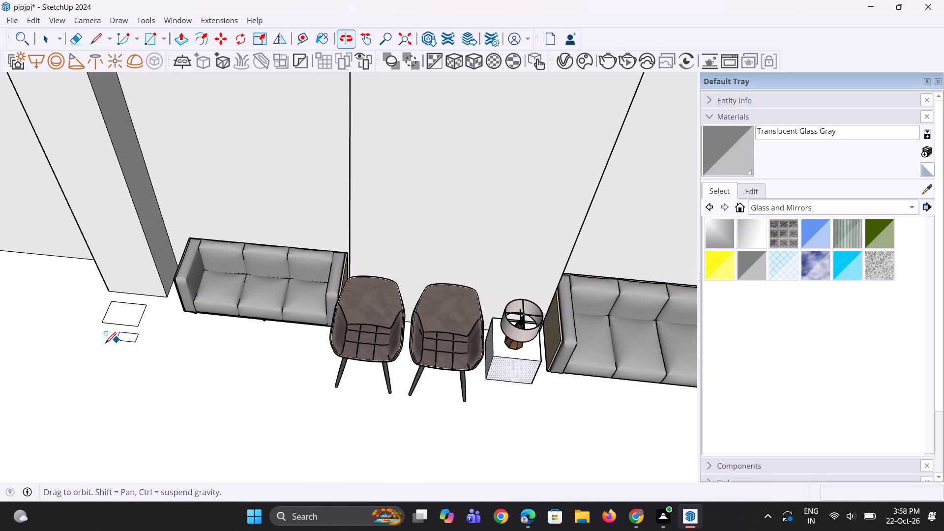
pyautogui.press('space')
pyautogui.press('space')
pyautogui.click(118, 316)
pyautogui.moveTo(129, 333); pyautogui.dragTo(218, 335, button='middle')
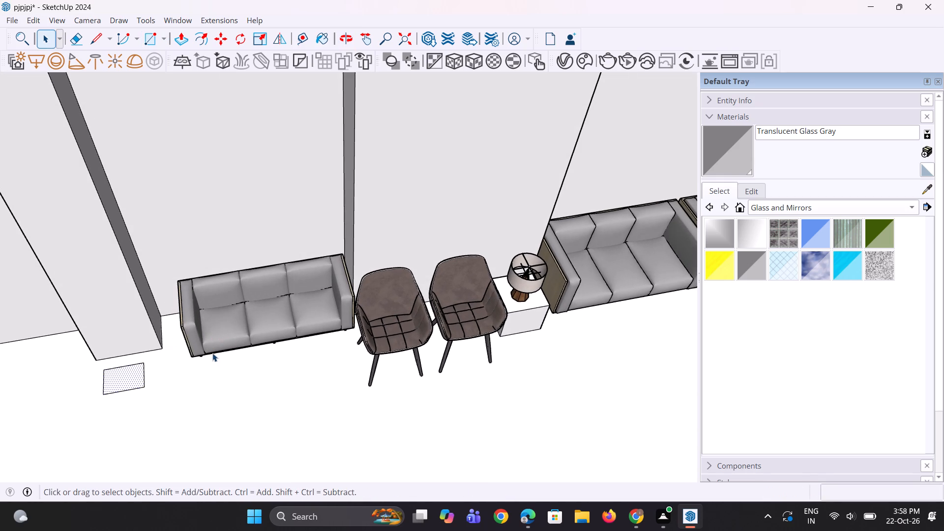
pyautogui.press('m')
pyautogui.scroll(1, 130, 360)
pyautogui.click(121, 378)
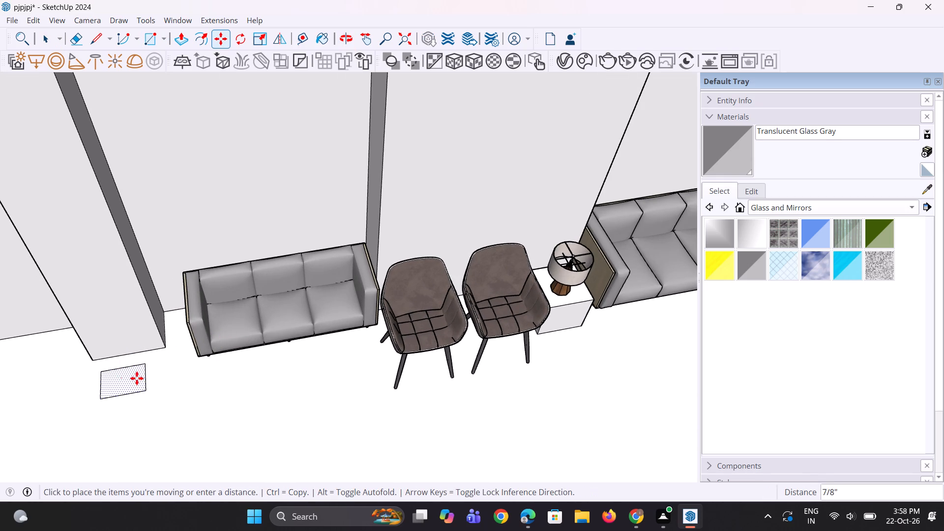
pyautogui.click(139, 378)
# Extrude the rectangle upward about 1' 11" into a side-table block, and raise its top slightly further.
pyautogui.press('p')
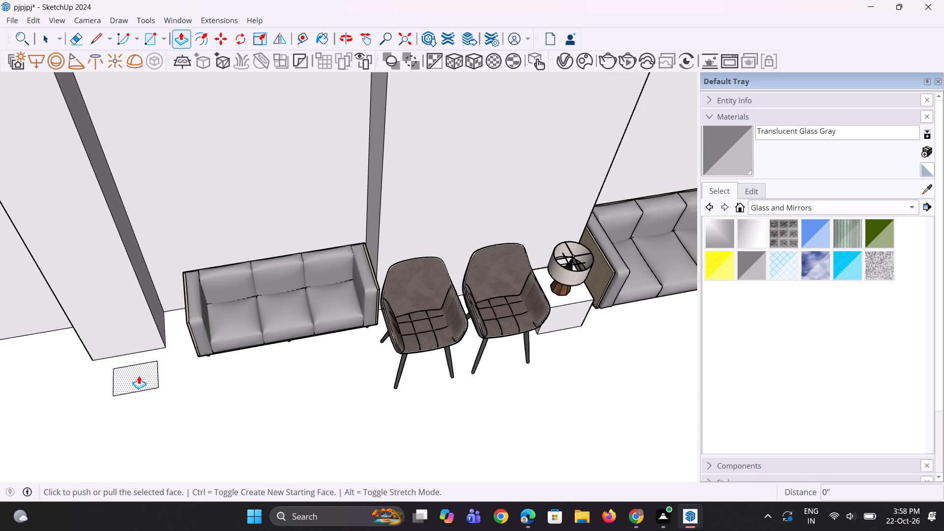
pyautogui.click(139, 376)
pyautogui.click(139, 360)
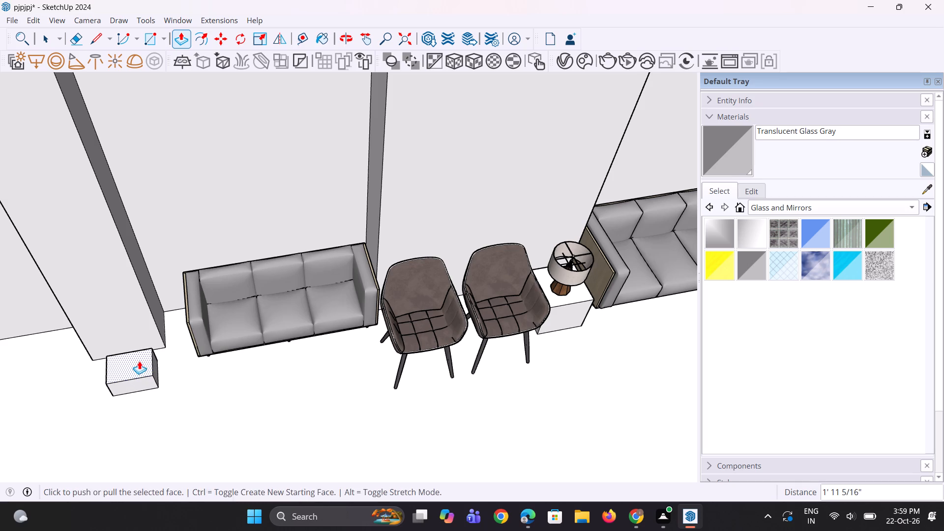
pyautogui.moveTo(139, 361); pyautogui.dragTo(94, 337, button='middle')
pyautogui.click(112, 335)
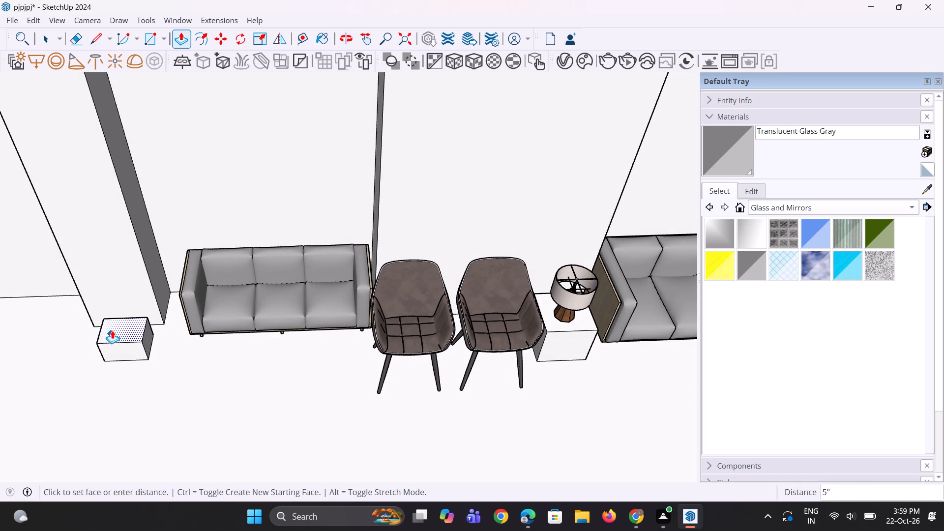
pyautogui.click(113, 329)
pyautogui.press('space')
pyautogui.press('space')
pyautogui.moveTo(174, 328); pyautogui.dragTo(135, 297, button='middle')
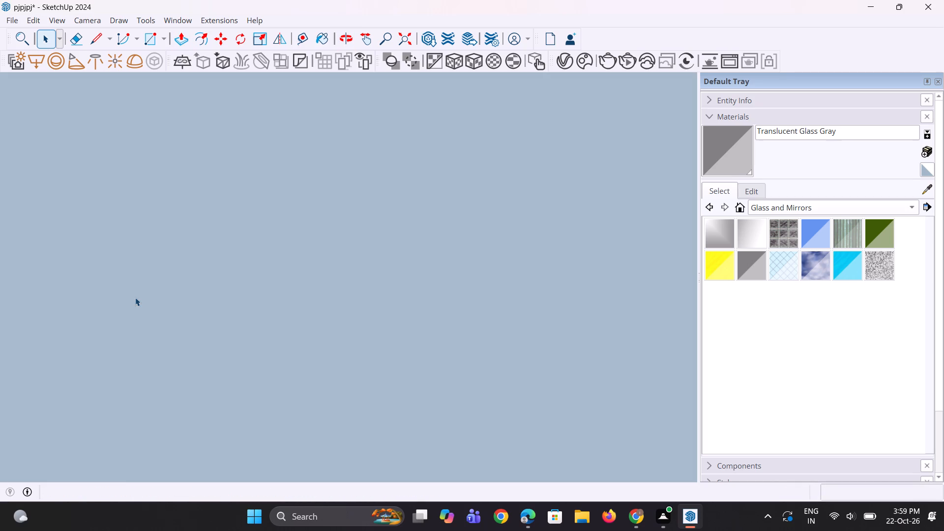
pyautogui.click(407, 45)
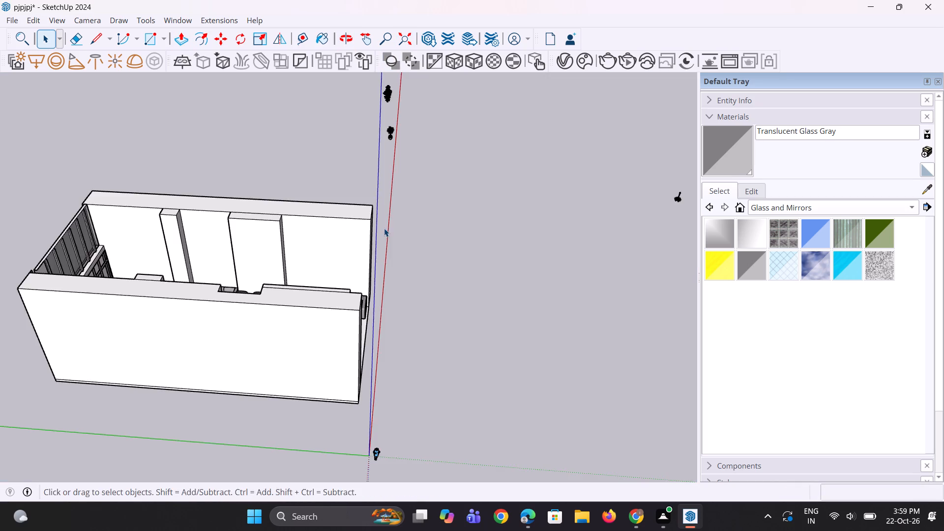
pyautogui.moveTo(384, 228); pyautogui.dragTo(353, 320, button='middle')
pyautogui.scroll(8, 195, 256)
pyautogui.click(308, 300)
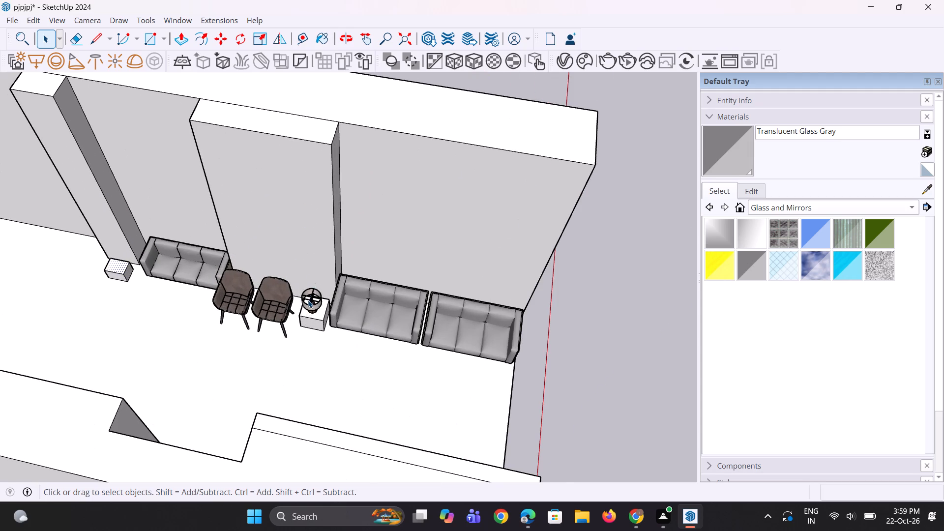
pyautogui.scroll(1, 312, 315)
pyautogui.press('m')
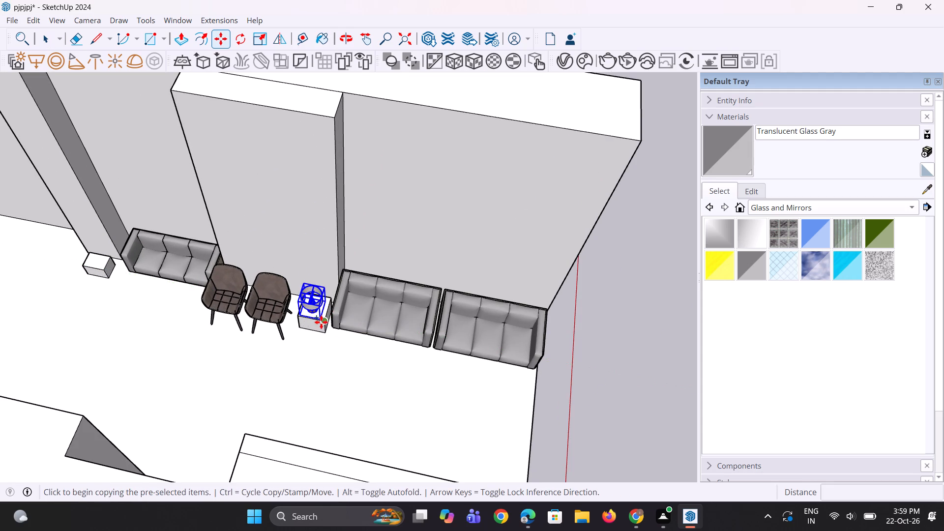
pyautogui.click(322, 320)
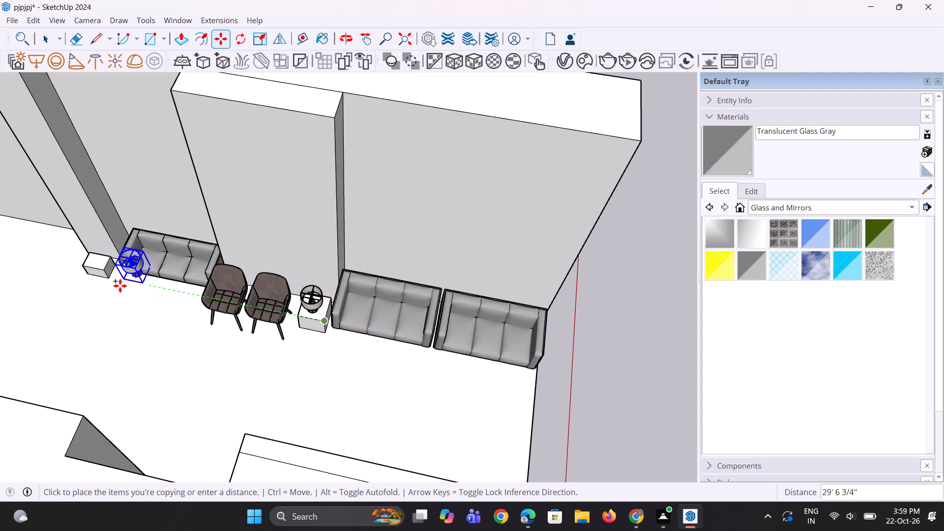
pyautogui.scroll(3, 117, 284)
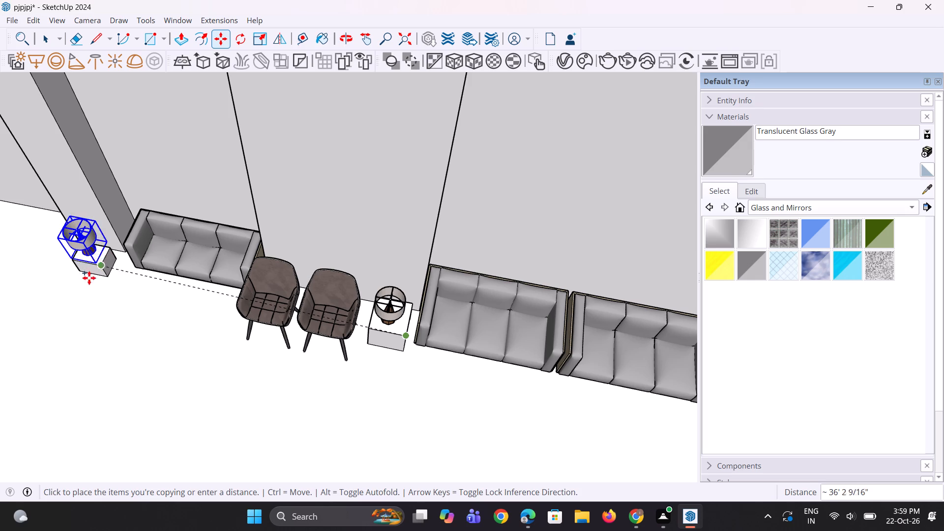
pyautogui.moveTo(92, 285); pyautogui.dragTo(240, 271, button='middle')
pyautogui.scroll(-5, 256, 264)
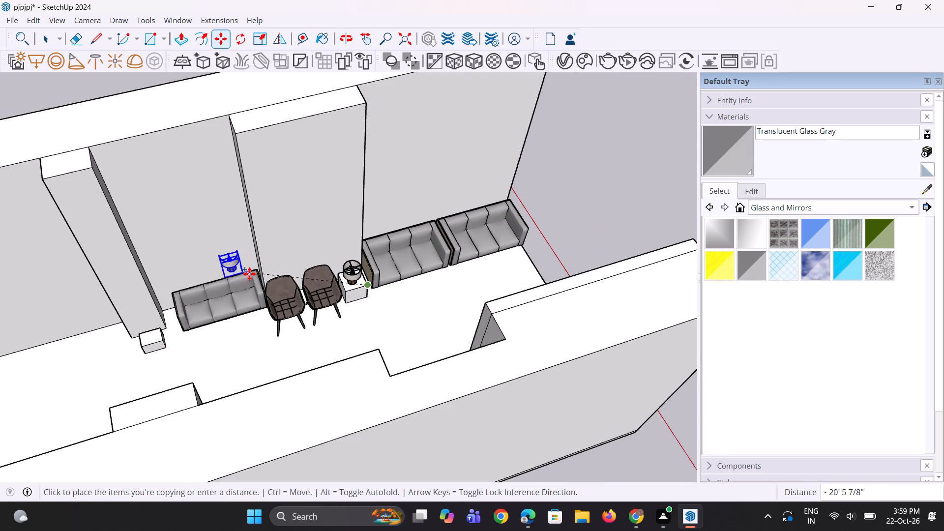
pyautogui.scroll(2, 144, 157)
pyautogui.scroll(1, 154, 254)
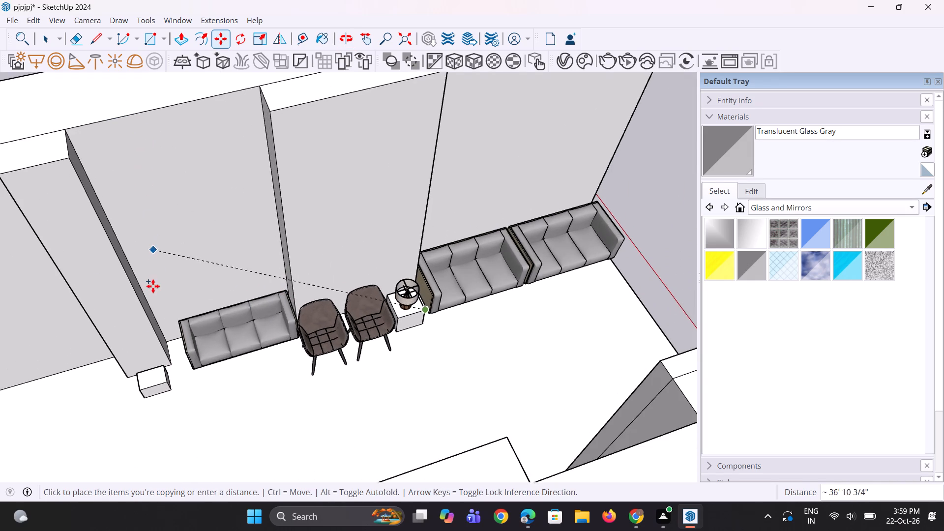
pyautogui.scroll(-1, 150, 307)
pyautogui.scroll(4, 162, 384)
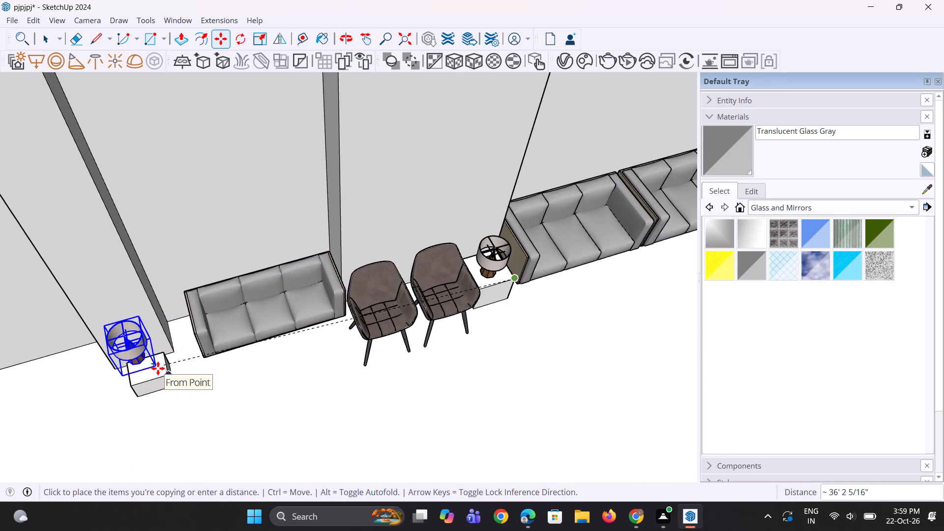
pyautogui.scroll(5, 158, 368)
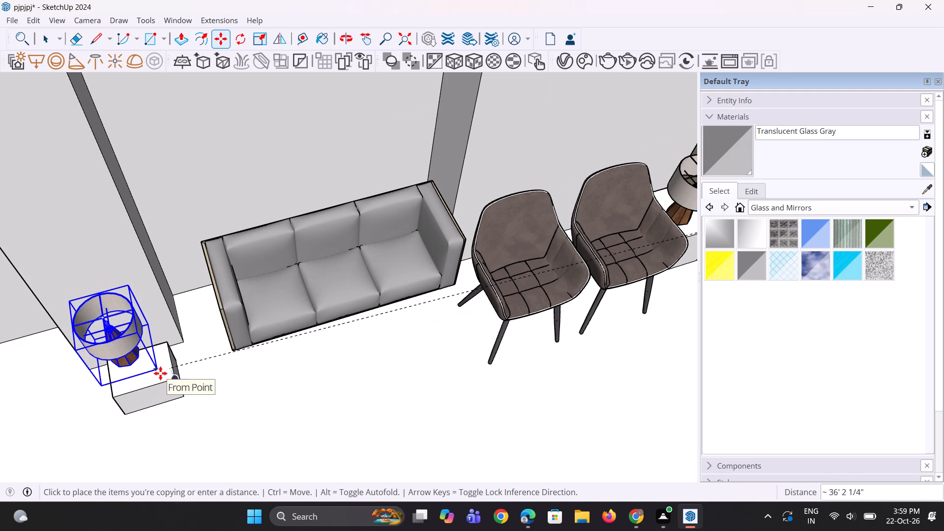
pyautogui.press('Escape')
# Copy the table lamp about 35' 6" from its block onto the top of the new block beside the single sofa.
pyautogui.moveTo(202, 359); pyautogui.dragTo(118, 321, button='middle')
pyautogui.scroll(-4, 126, 319)
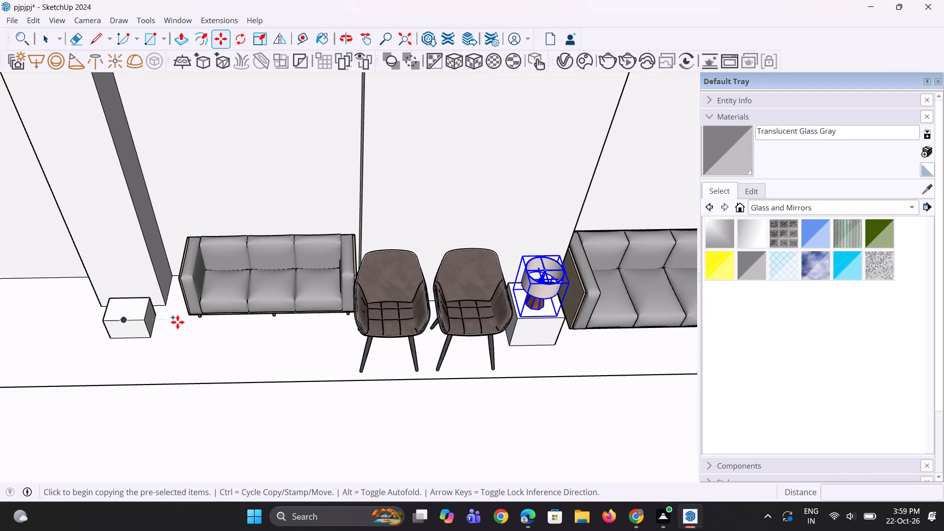
pyautogui.scroll(3, 180, 322)
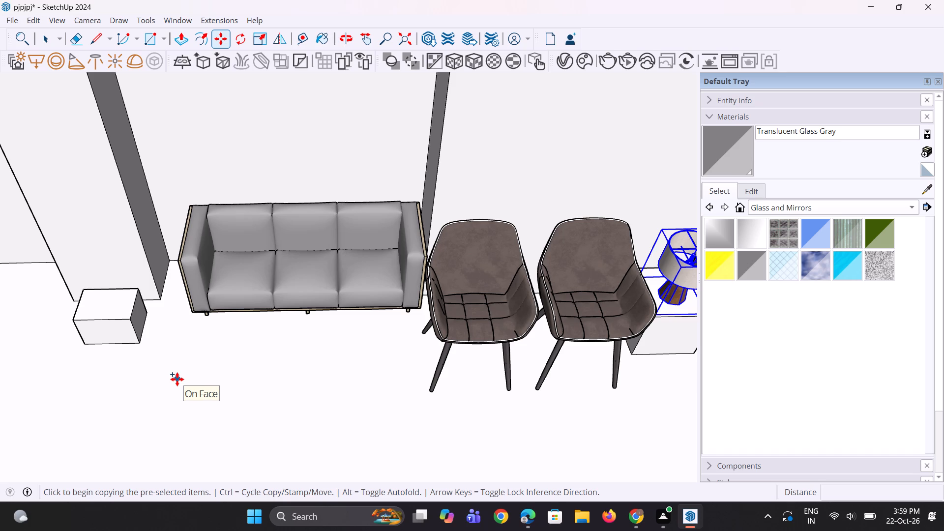
pyautogui.scroll(-4, 178, 378)
pyautogui.moveTo(469, 353); pyautogui.dragTo(443, 331, button='middle')
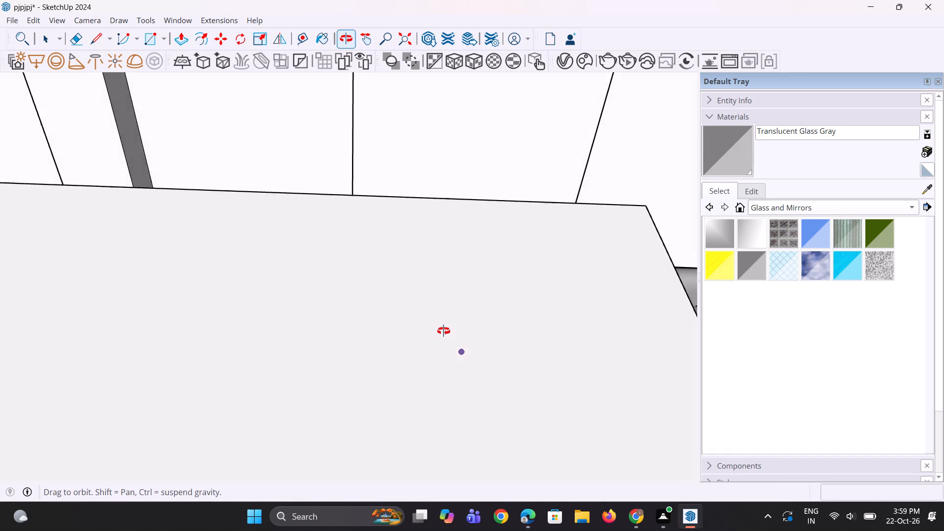
pyautogui.moveTo(443, 331); pyautogui.dragTo(438, 388, button='middle')
pyautogui.scroll(1, 553, 352)
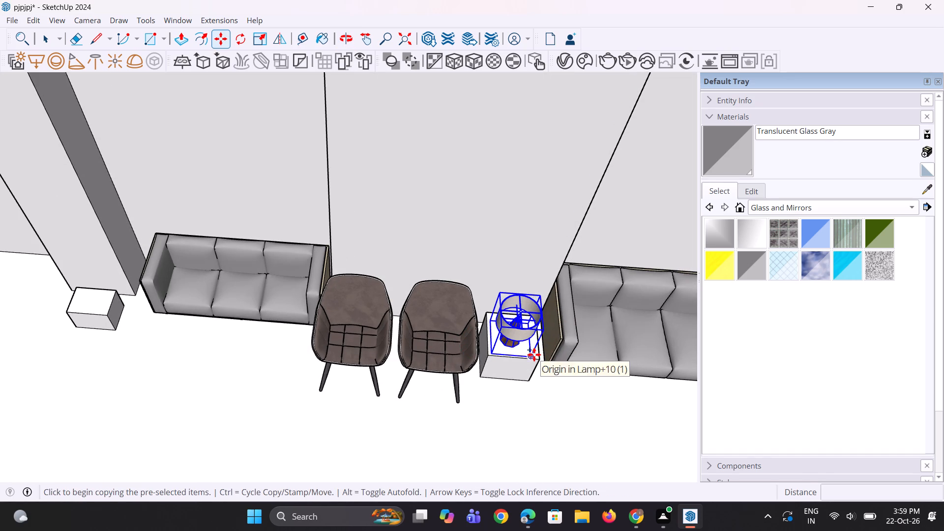
pyautogui.click(534, 354)
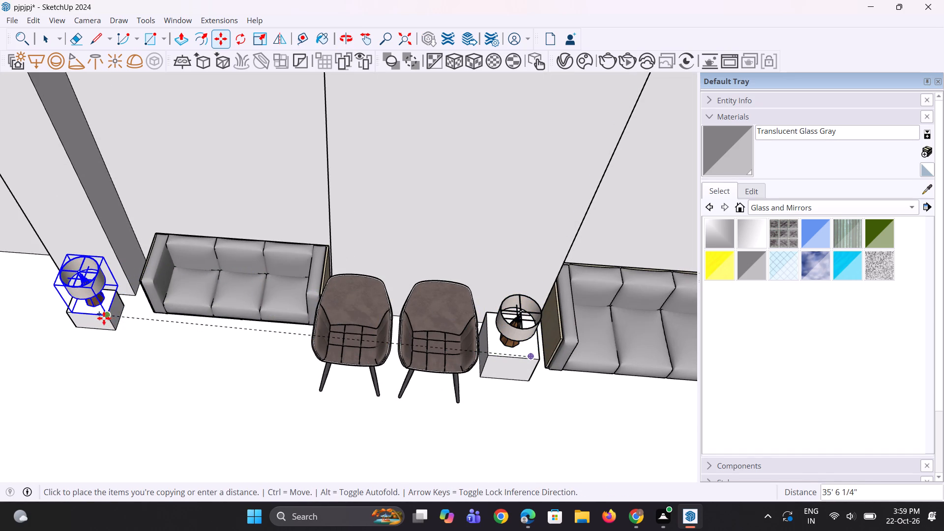
pyautogui.click(104, 318)
pyautogui.scroll(1, 88, 303)
pyautogui.moveTo(87, 301); pyautogui.dragTo(0, 292, button='middle')
pyautogui.press('space')
pyautogui.press('space')
# Pull the room-facing front face of the new block slightly outward, and deselect the lamp.
pyautogui.scroll(-5, 252, 314)
pyautogui.moveTo(262, 320); pyautogui.dragTo(166, 253, button='middle')
pyautogui.scroll(3, 173, 239)
pyautogui.press('space')
pyautogui.press('space')
pyautogui.scroll(1, 200, 252)
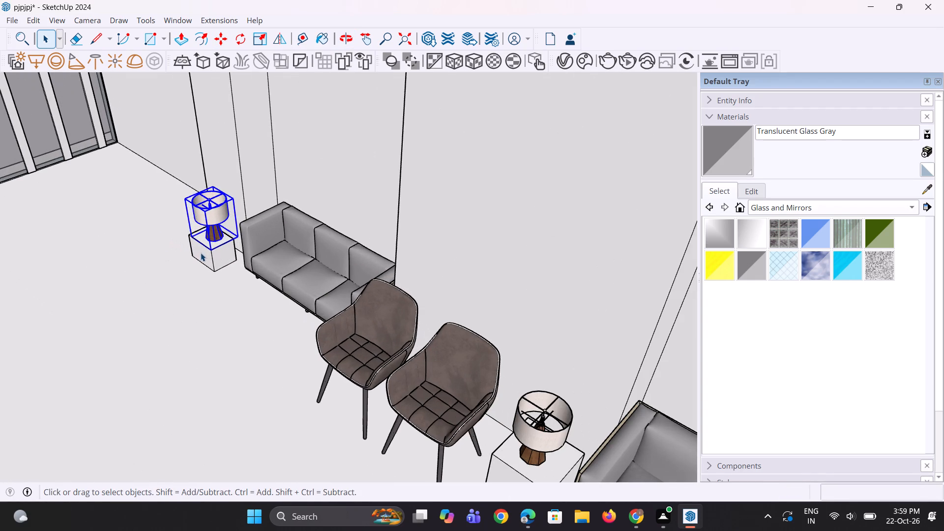
pyautogui.press('p')
pyautogui.click(208, 254)
pyautogui.click(206, 254)
pyautogui.press('space')
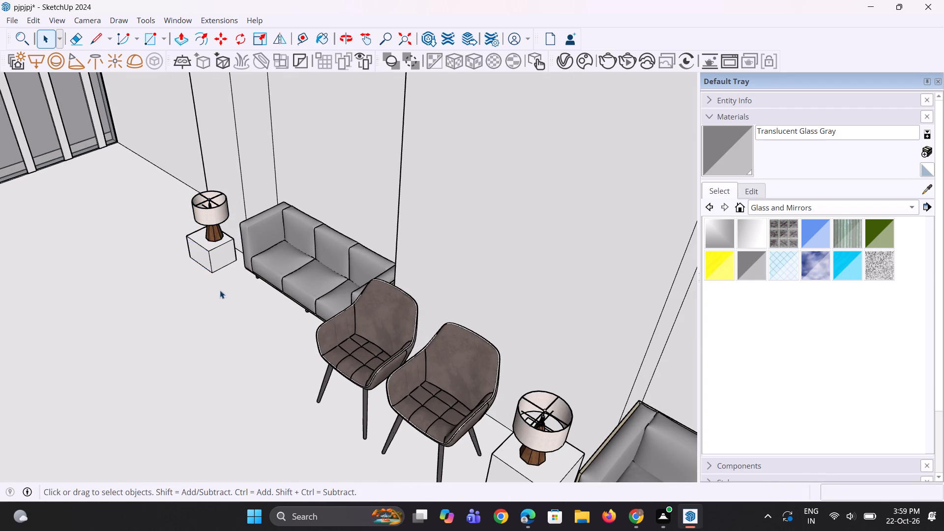
pyautogui.scroll(-5, 215, 324)
pyautogui.press('space')
pyautogui.press('space')
pyautogui.scroll(-5, 217, 351)
pyautogui.click(368, 161)
# Move the copied lamp about 4" across the new block's top toward its room-facing side, and deselect it.
pyautogui.scroll(2, 201, 267)
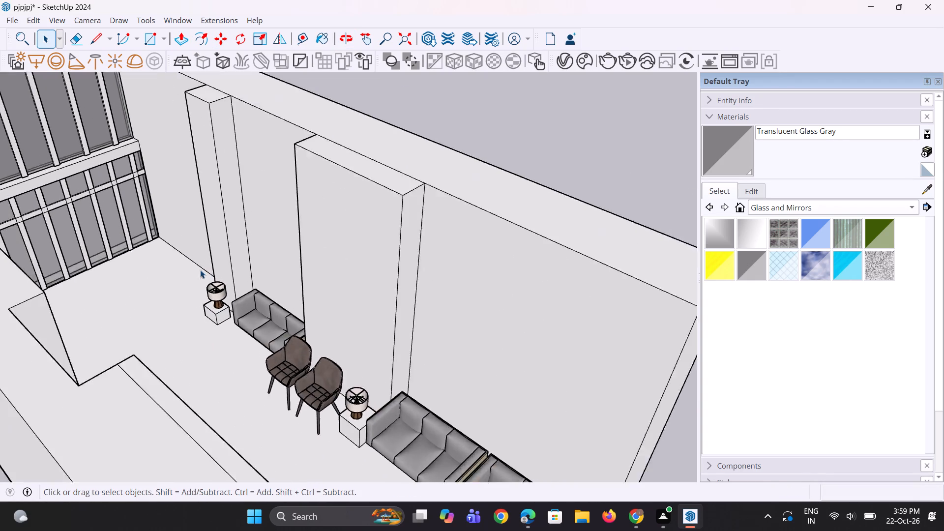
pyautogui.scroll(5, 200, 270)
pyautogui.click(221, 312)
pyautogui.scroll(7, 219, 332)
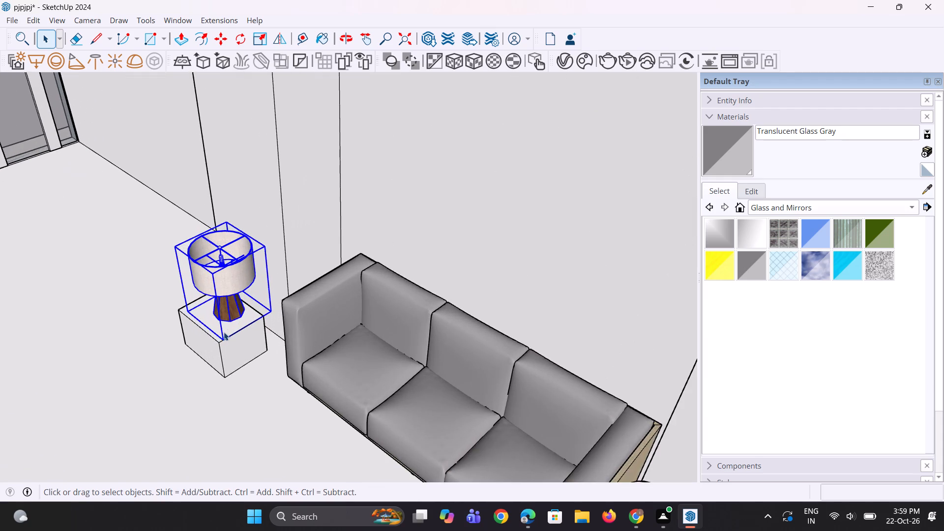
pyautogui.press('m')
pyautogui.scroll(2, 236, 324)
pyautogui.click(244, 312)
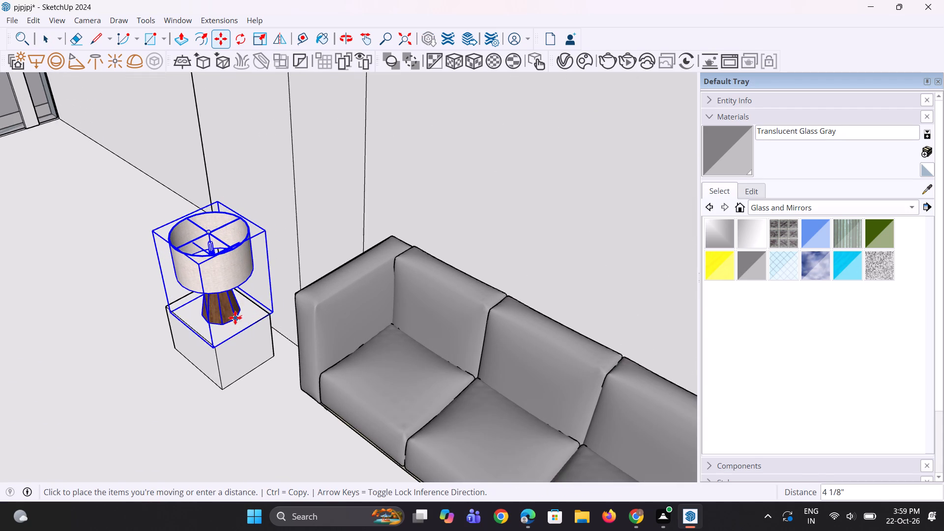
pyautogui.click(234, 318)
pyautogui.scroll(-12, 236, 325)
pyautogui.press('space')
pyautogui.scroll(-7, 236, 326)
pyautogui.press('space')
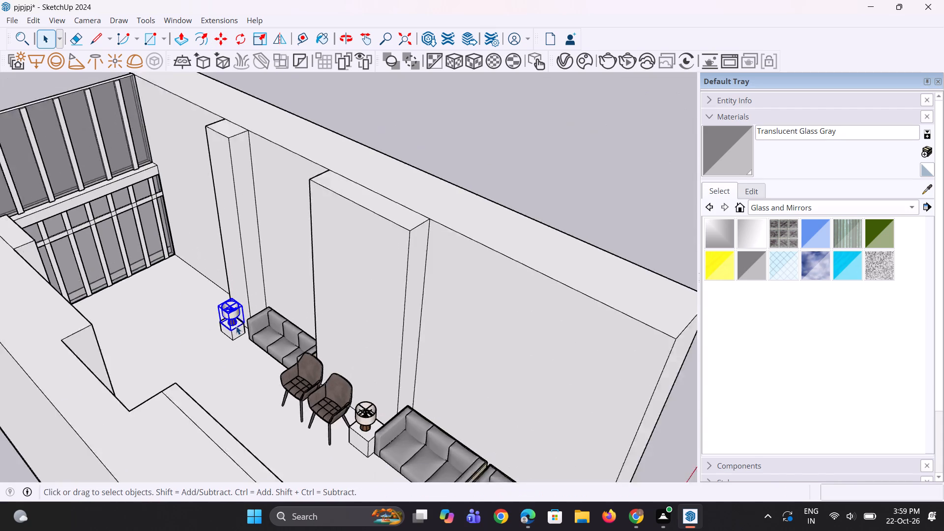
pyautogui.press('space')
pyautogui.scroll(-1, 236, 326)
pyautogui.press('space')
pyautogui.click(363, 191)
# Save the model.
pyautogui.moveTo(291, 341); pyautogui.dragTo(302, 308, button='middle')
pyautogui.scroll(-4, 300, 316)
pyautogui.moveTo(280, 348); pyautogui.dragTo(291, 343, button='middle')
pyautogui.hotkey('ctrl', 's')
pyautogui.hotkey('ctrl', 'd')
pyautogui.hotkey('ctrl', 's')
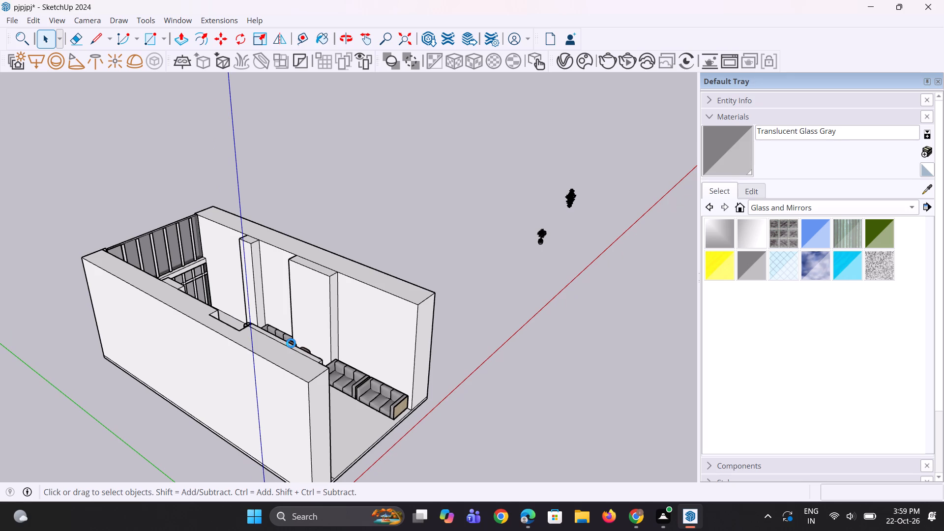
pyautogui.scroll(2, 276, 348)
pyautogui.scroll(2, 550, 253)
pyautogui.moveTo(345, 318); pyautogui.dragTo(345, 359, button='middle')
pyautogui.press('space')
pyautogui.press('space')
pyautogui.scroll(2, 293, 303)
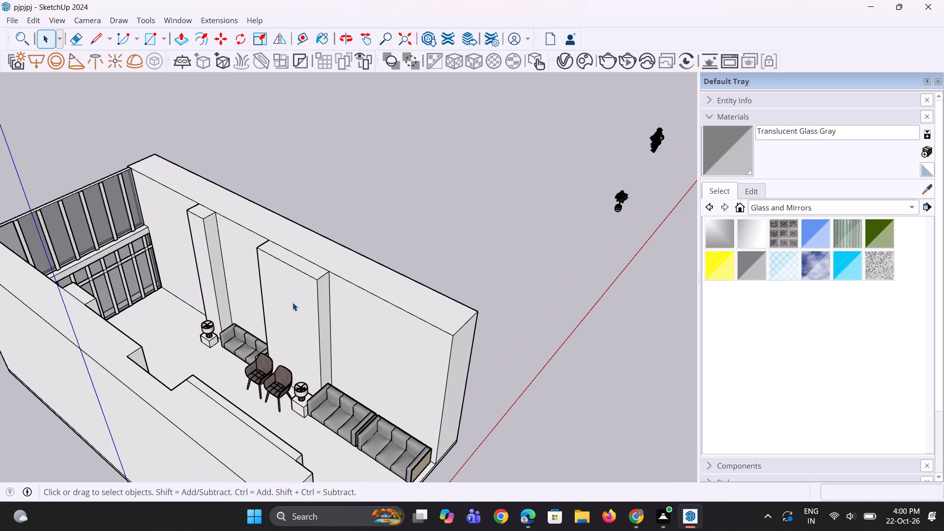
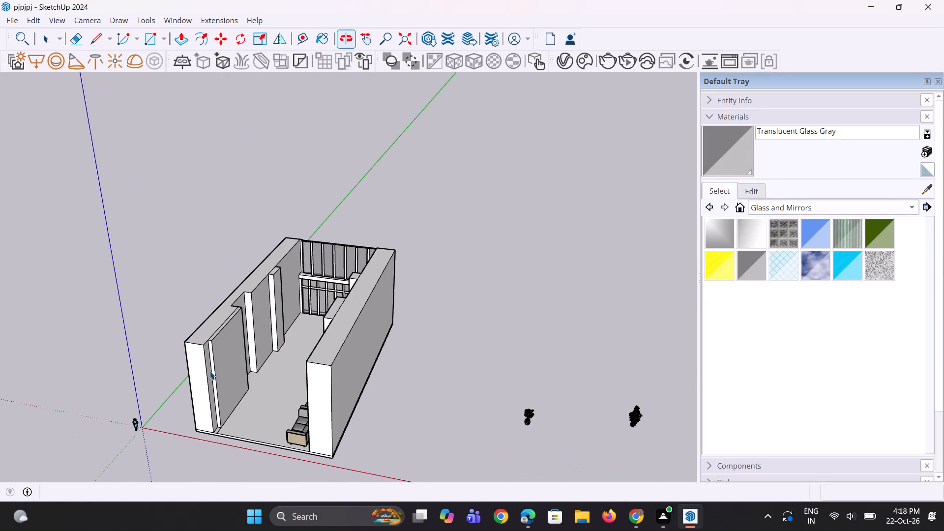
# Examine the room's interior, from the columned wall and seating to the framed glazing at the far end.
pyautogui.scroll(5, 271, 264)
pyautogui.scroll(1, 274, 327)
pyautogui.moveTo(274, 327); pyautogui.dragTo(254, 326, button='middle')
pyautogui.scroll(6, 277, 440)
pyautogui.moveTo(260, 435); pyautogui.dragTo(271, 424, button='middle')
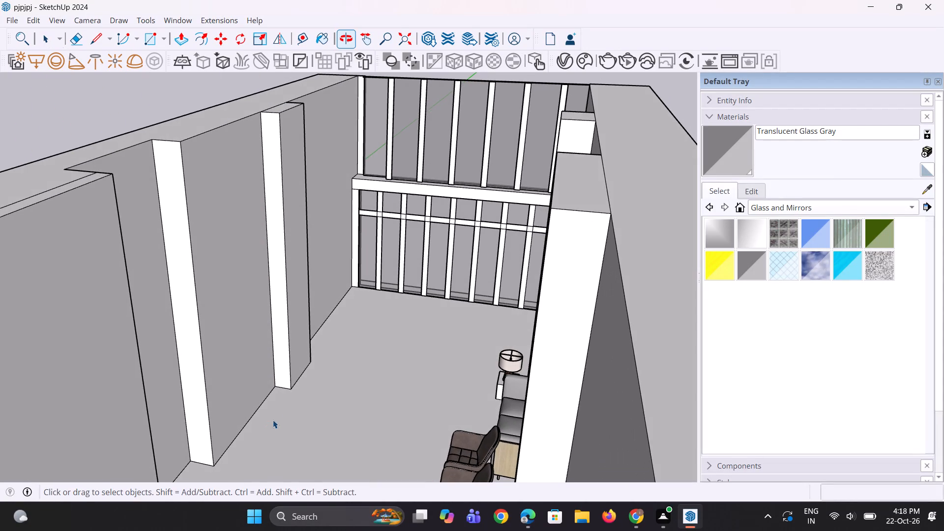
pyautogui.scroll(-3, 277, 398)
pyautogui.scroll(3, 268, 424)
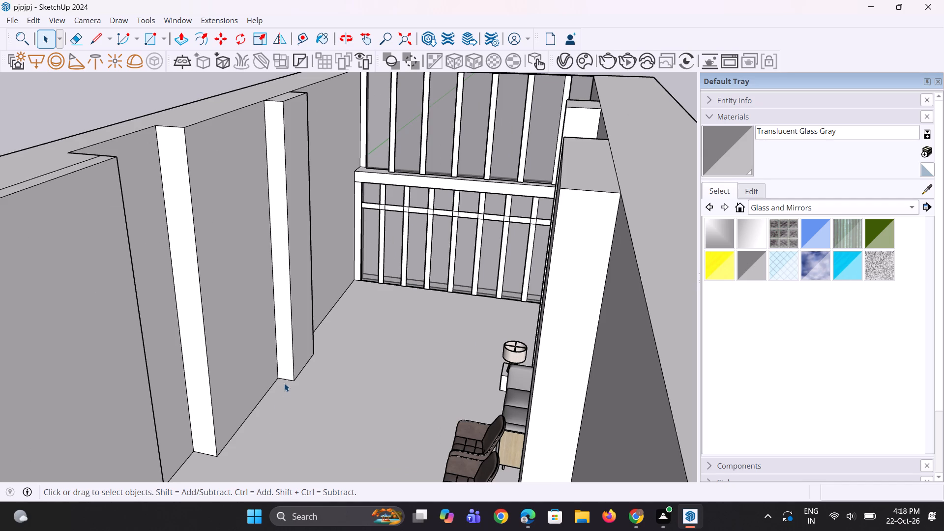
pyautogui.scroll(-3, 285, 380)
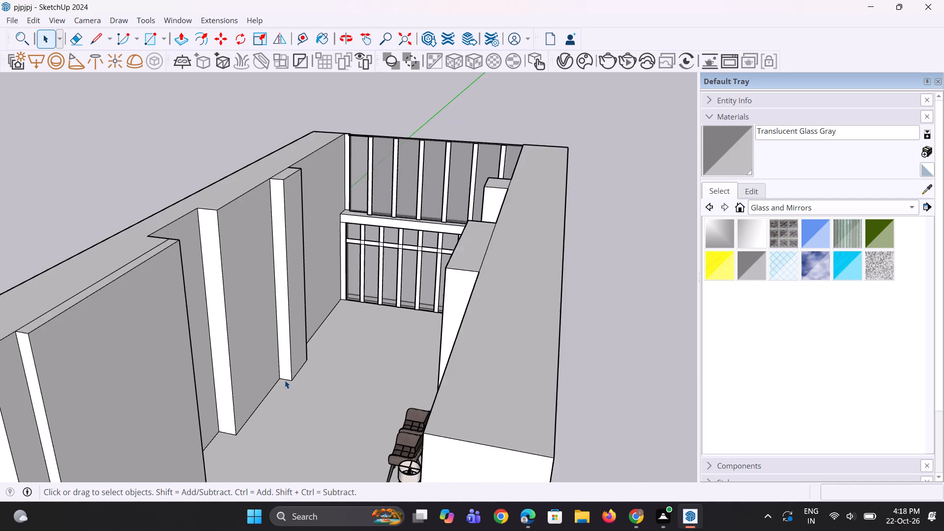
pyautogui.scroll(-4, 285, 377)
# Copy the armchair beside the single sofa about 32 feet along the wall, past the side table by the column.
pyautogui.moveTo(326, 388); pyautogui.dragTo(679, 497, button='middle')
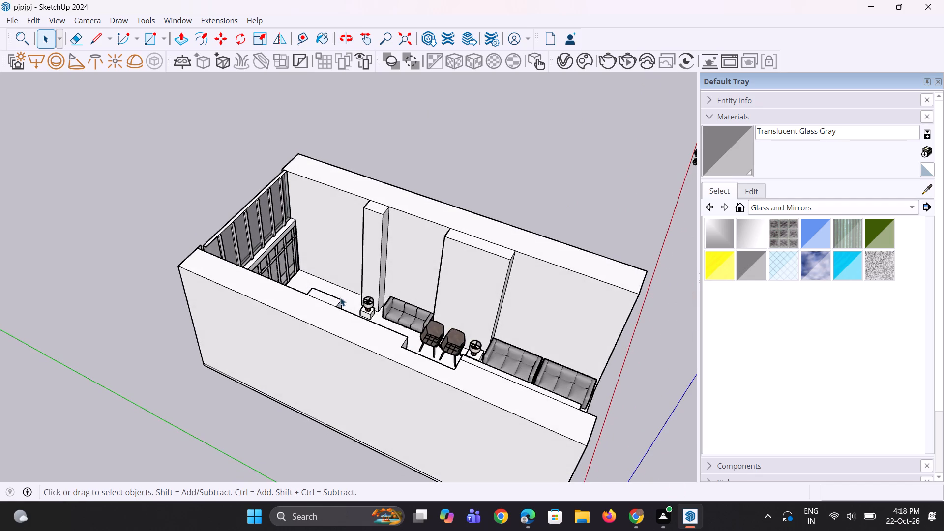
pyautogui.scroll(3, 340, 297)
pyautogui.moveTo(401, 310); pyautogui.dragTo(506, 362, button='middle')
pyautogui.scroll(1, 344, 286)
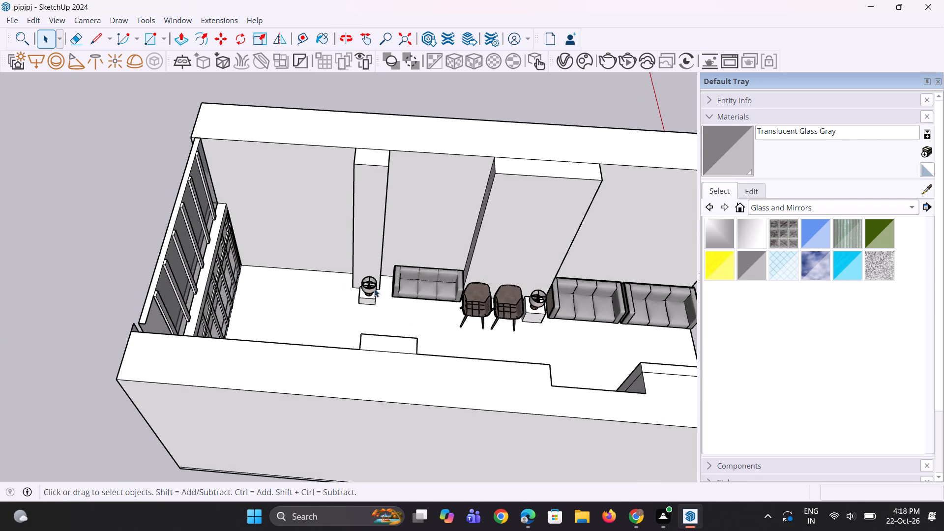
pyautogui.click(487, 314)
pyautogui.press('m')
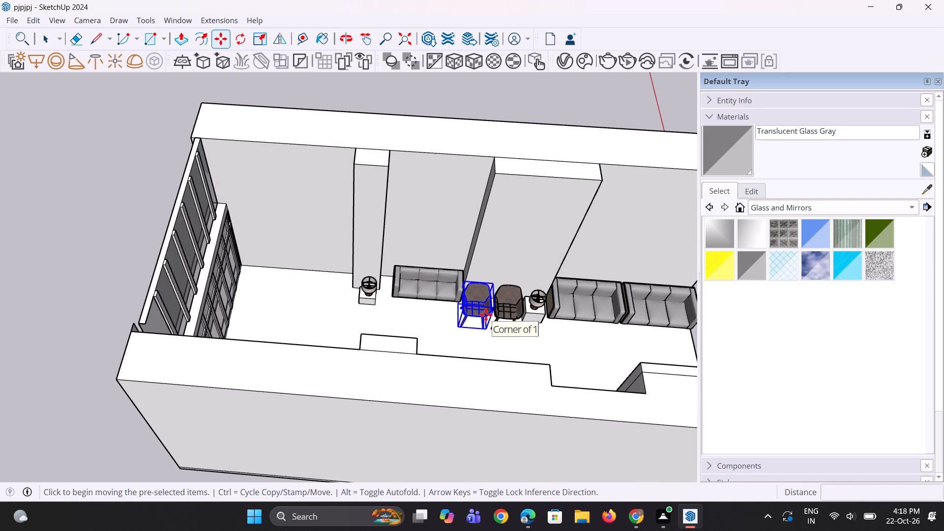
pyautogui.keyDown('ctrl'); pyautogui.click(486, 315); pyautogui.keyUp('ctrl')
pyautogui.scroll(2, 330, 286)
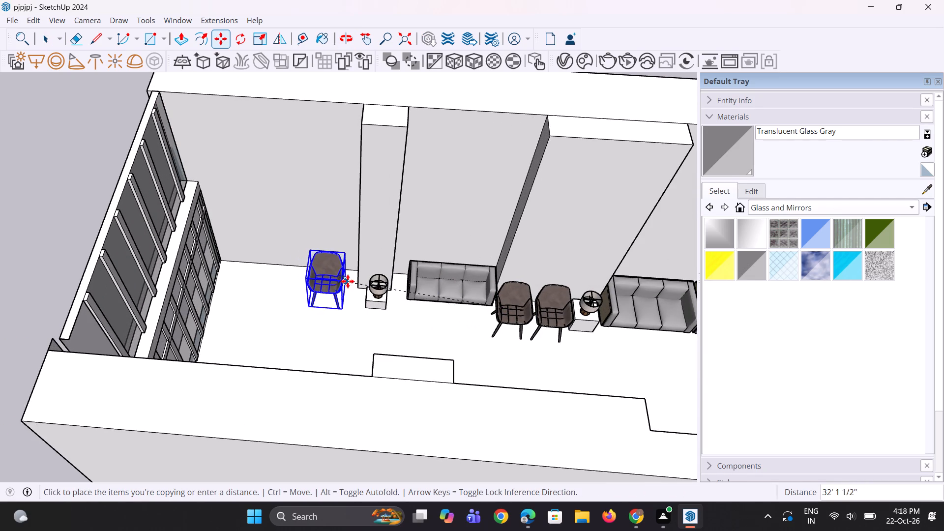
pyautogui.click(355, 278)
# Nudge the copied armchair in three 1' moves, clear of the side table and closer to the wall.
pyautogui.moveTo(315, 287); pyautogui.dragTo(482, 339, button='middle')
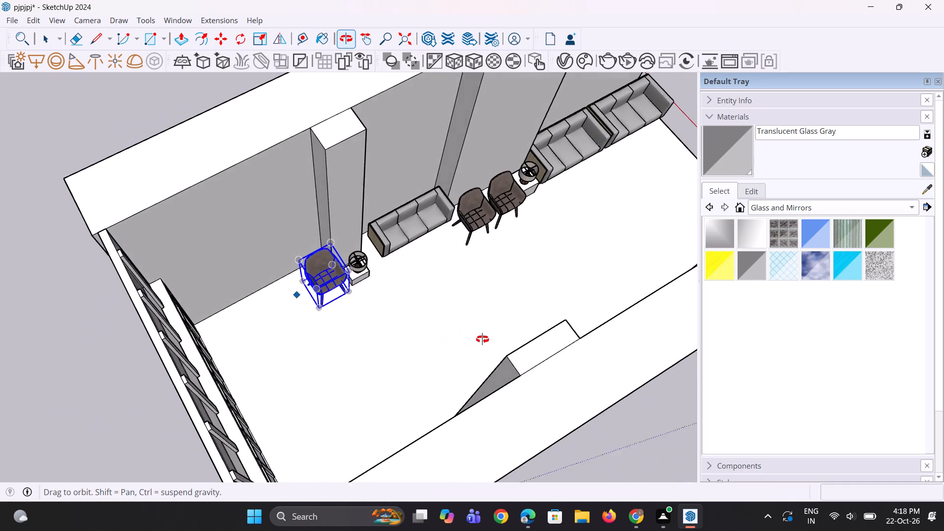
pyautogui.scroll(3, 384, 329)
pyautogui.scroll(2, 341, 319)
pyautogui.click(286, 301)
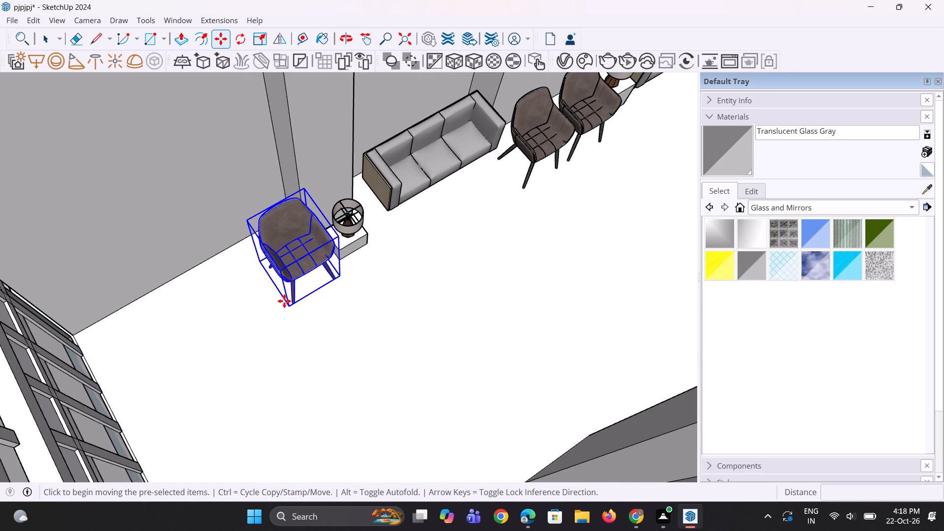
pyautogui.click(277, 303)
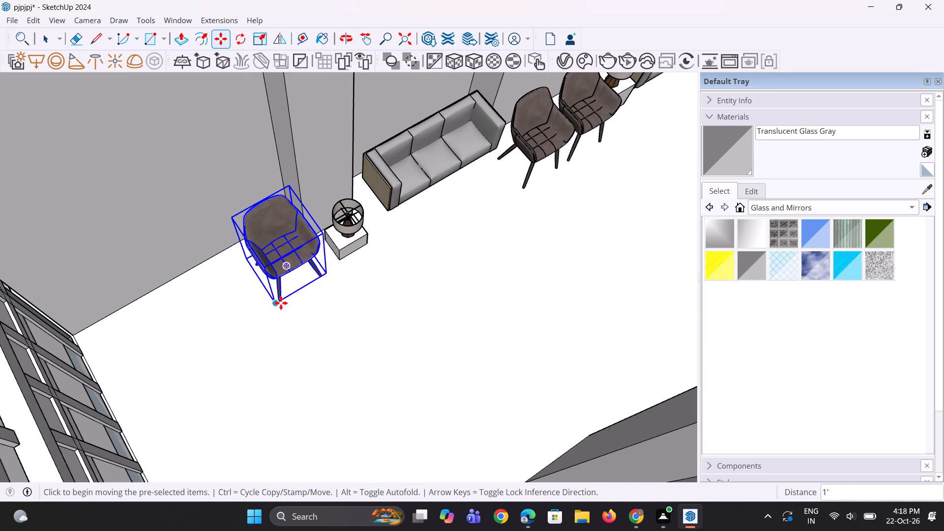
pyautogui.click(281, 303)
pyautogui.click(265, 293)
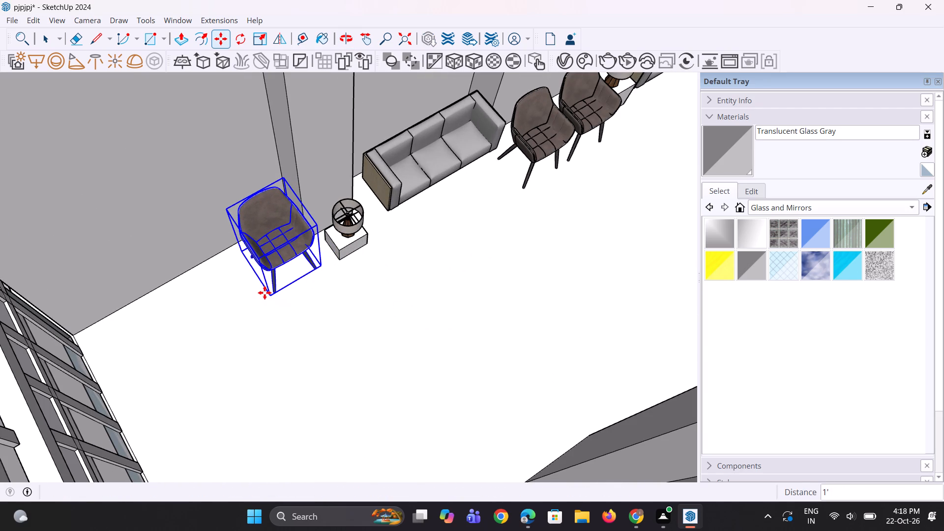
pyautogui.moveTo(263, 308); pyautogui.dragTo(349, 294, button='middle')
pyautogui.scroll(4, 302, 314)
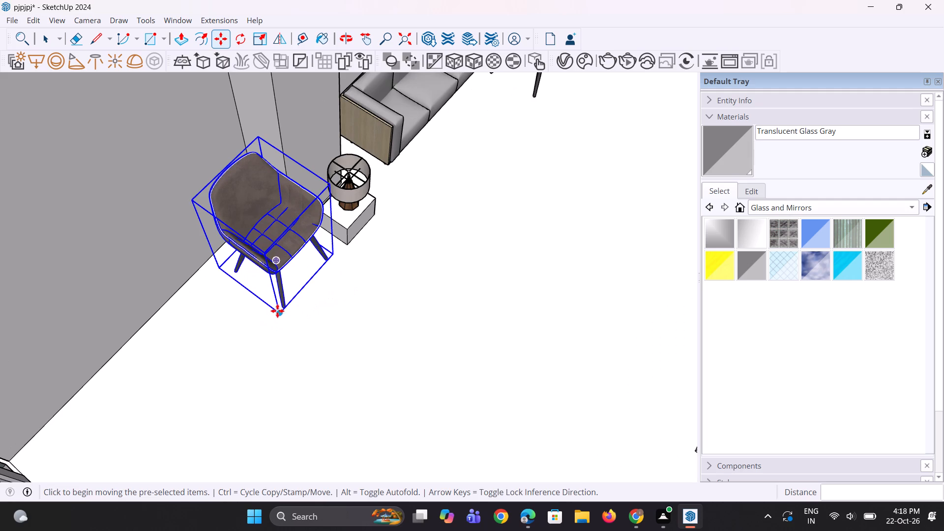
pyautogui.click(277, 310)
pyautogui.click(264, 303)
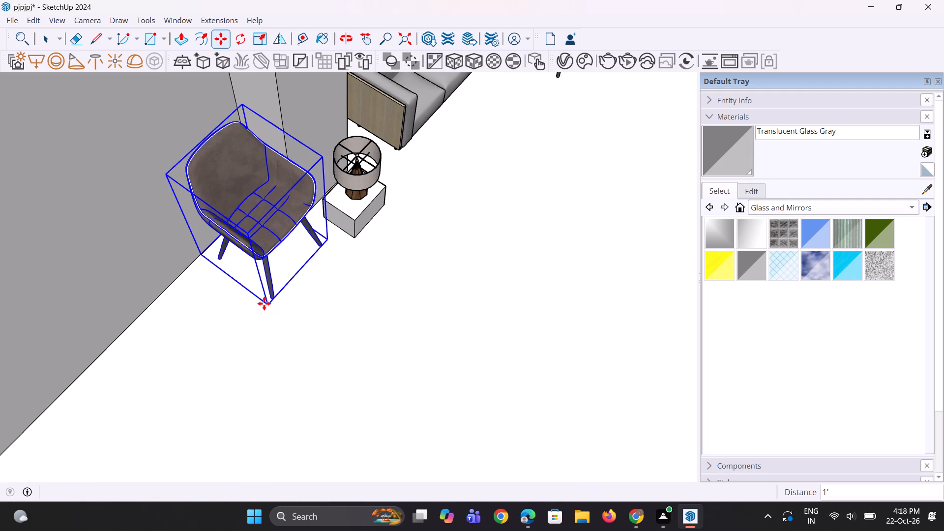
# Array three copies of the armchair along the wall toward the glazing, spaced about 6' 10" apart.
pyautogui.press('m')
pyautogui.click(278, 289)
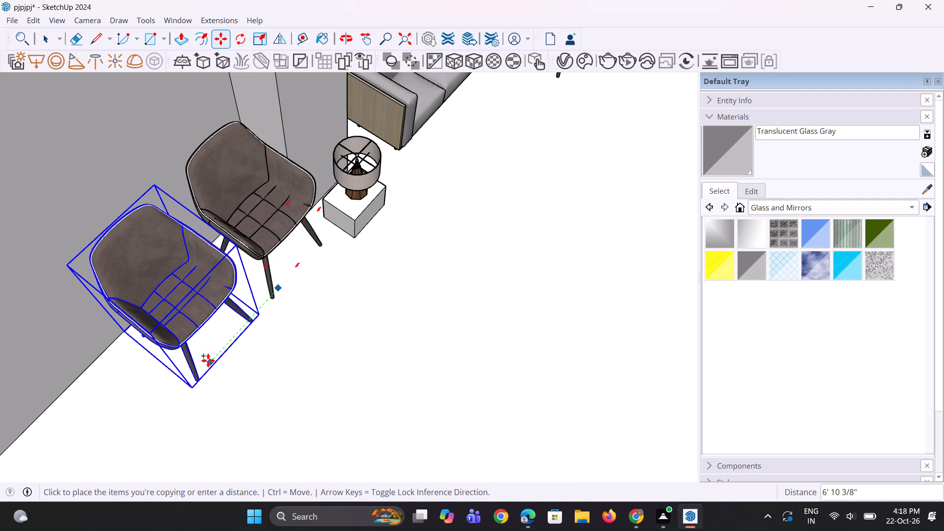
pyautogui.click(208, 360)
pyautogui.press('*')
pyautogui.press('3')
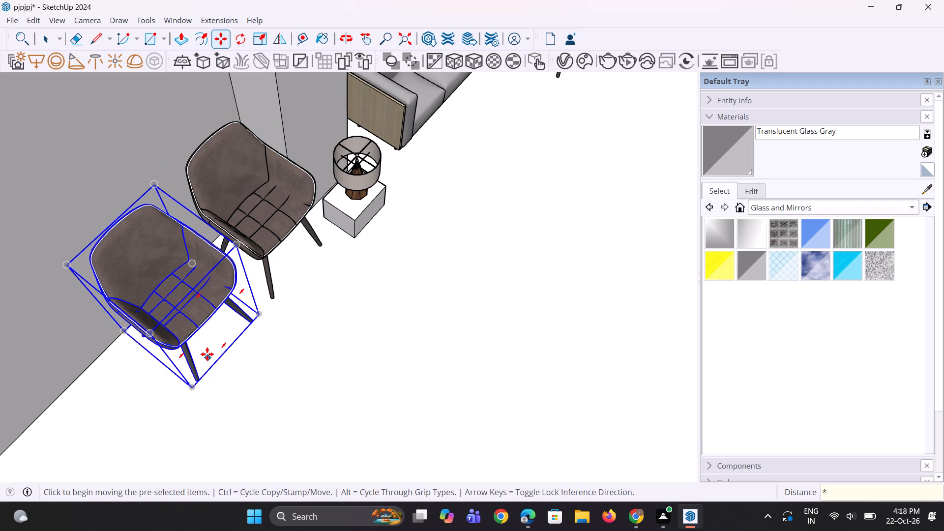
pyautogui.press('Return')
pyautogui.moveTo(207, 353); pyautogui.dragTo(89, 351, button='middle')
pyautogui.scroll(-11, 101, 344)
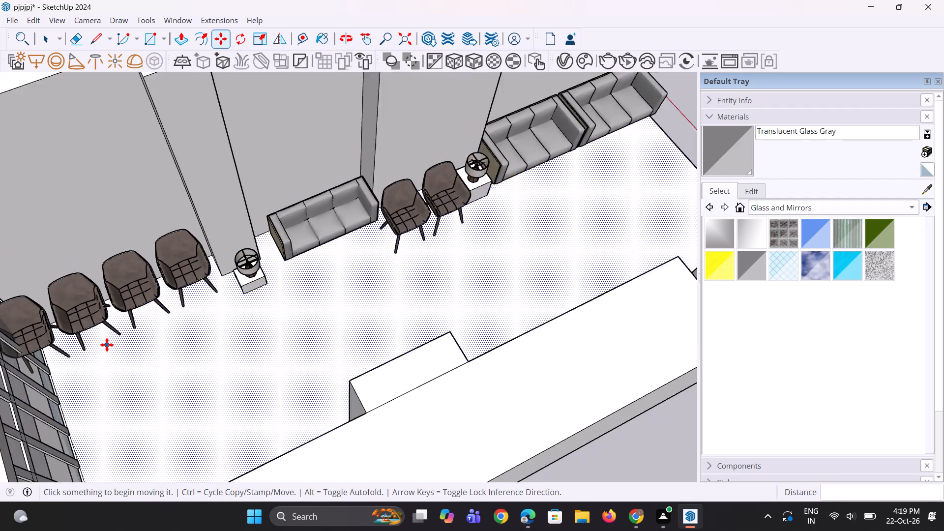
pyautogui.moveTo(107, 345); pyautogui.dragTo(94, 345, button='middle')
pyautogui.press('space')
pyautogui.press('space')
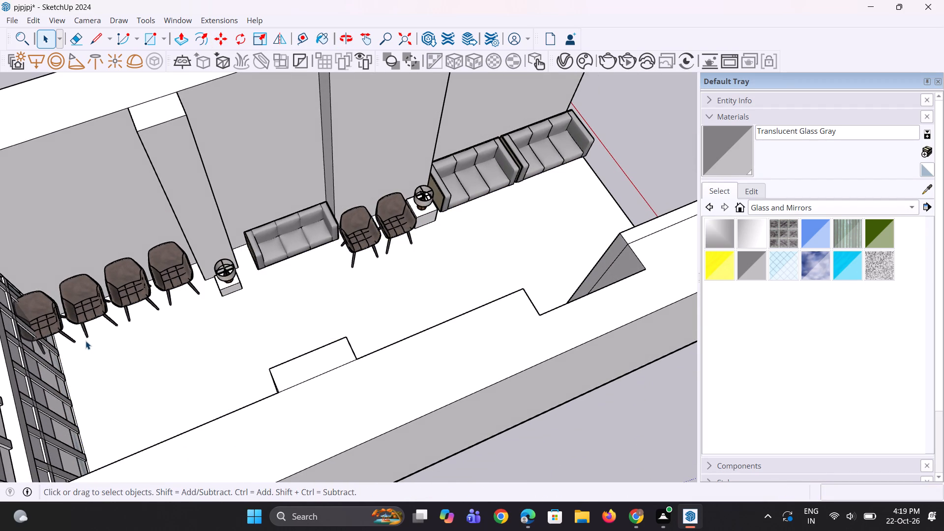
# Delete the last armchair in the row, which overlaps the glazed end wall.
pyautogui.click(57, 321)
pyautogui.press('Delete')
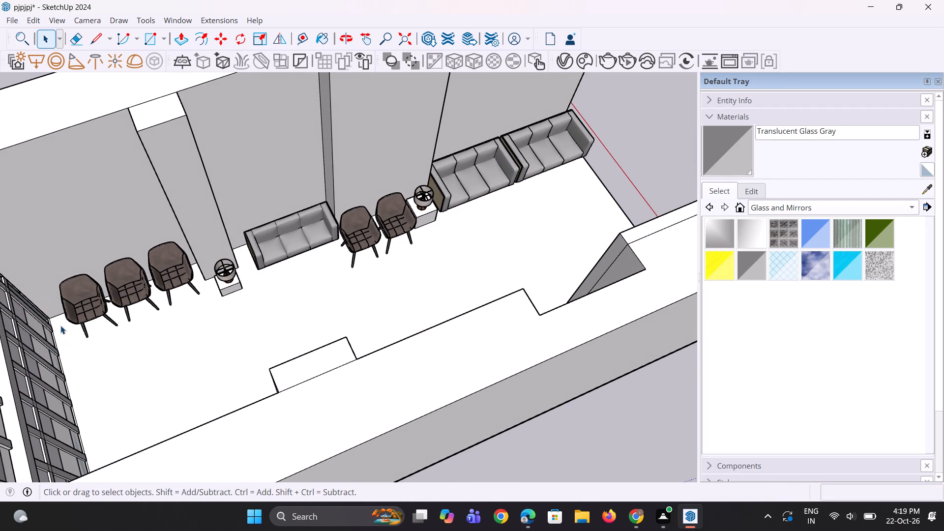
# Move the three armchairs near the glazing together 1' away from the side wall.
pyautogui.scroll(-6, 68, 315)
pyautogui.moveTo(90, 309); pyautogui.dragTo(109, 247, button='middle')
pyautogui.scroll(5, 103, 266)
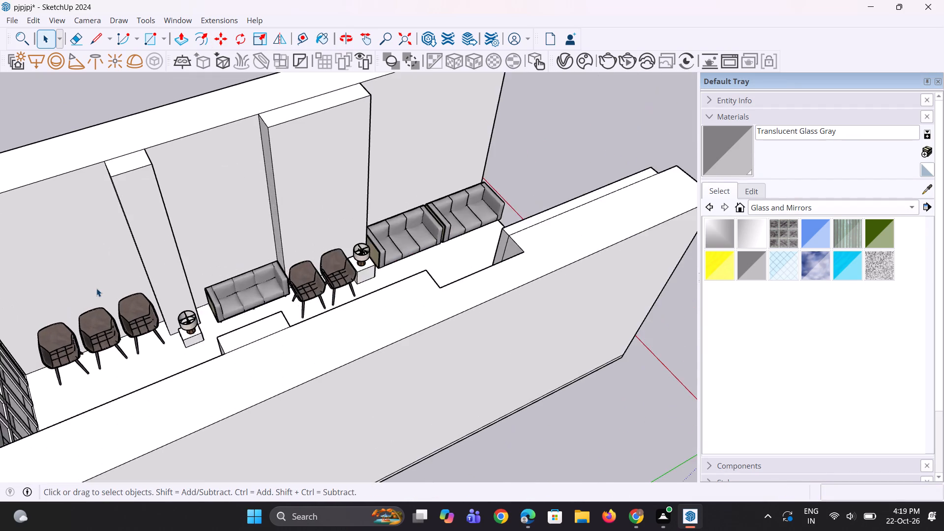
pyautogui.scroll(3, 96, 288)
pyautogui.moveTo(93, 291); pyautogui.dragTo(204, 288, button='middle')
pyautogui.scroll(-5, 208, 286)
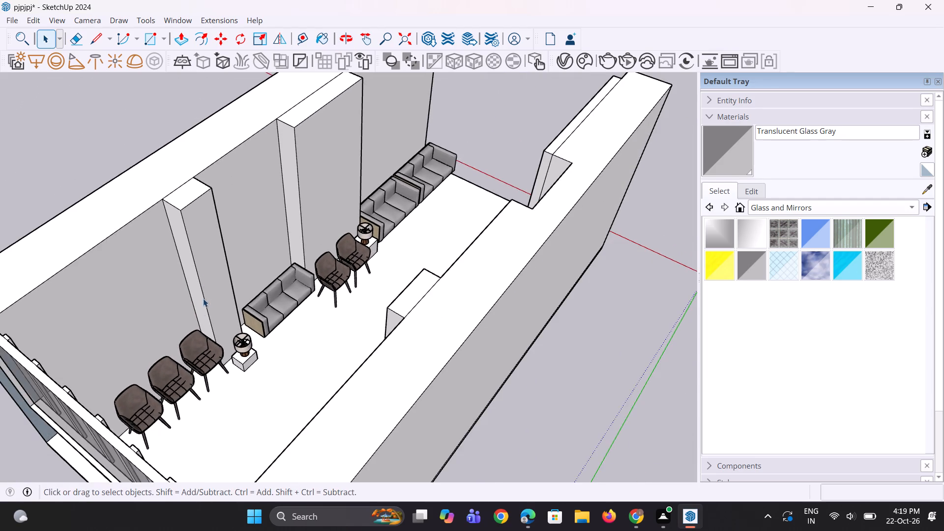
pyautogui.scroll(2, 171, 381)
pyautogui.click(166, 392)
pyautogui.keyDown('ctrl'); pyautogui.click(197, 357); pyautogui.keyUp('ctrl')
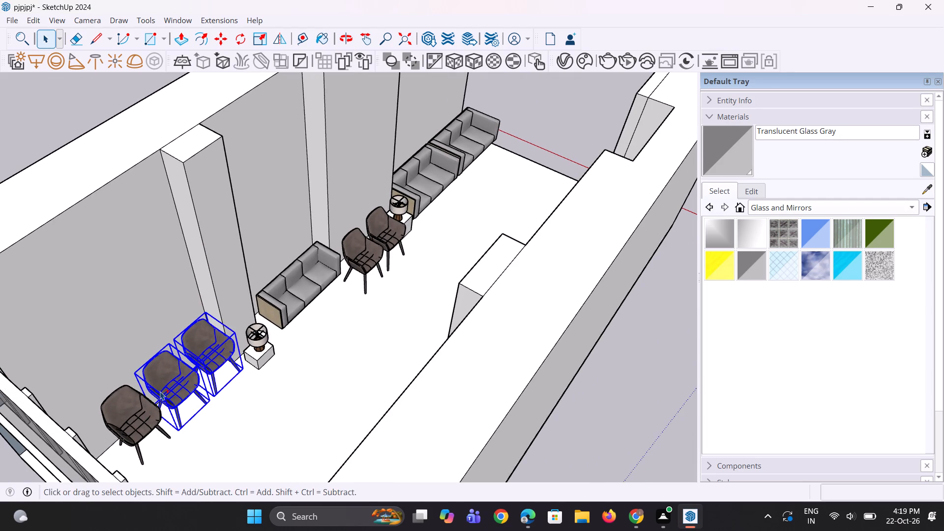
pyautogui.keyDown('ctrl'); pyautogui.click(144, 411); pyautogui.keyUp('ctrl')
pyautogui.scroll(-4, 168, 351)
pyautogui.moveTo(157, 364); pyautogui.dragTo(189, 379, button='middle')
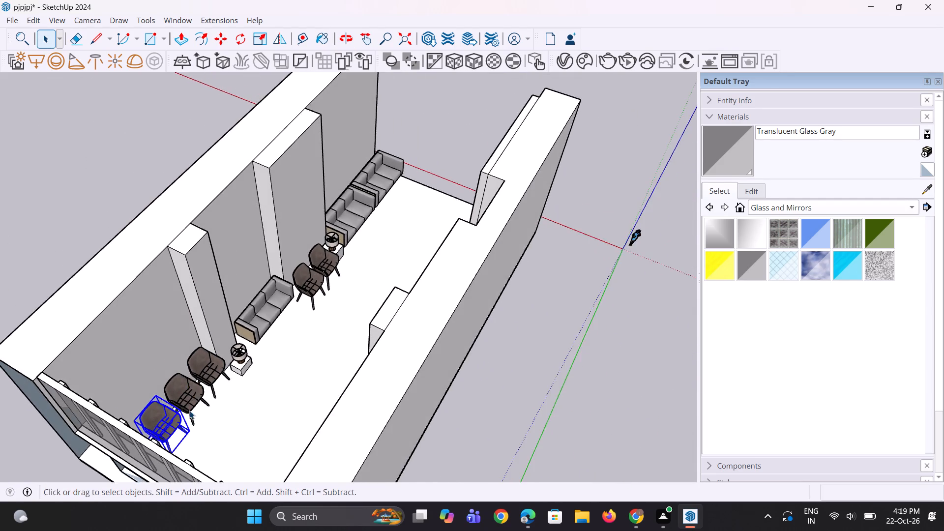
pyautogui.scroll(4, 189, 411)
pyautogui.keyDown('ctrl'); pyautogui.click(187, 408); pyautogui.keyUp('ctrl')
pyautogui.keyDown('ctrl'); pyautogui.click(212, 361); pyautogui.keyUp('ctrl')
pyautogui.scroll(3, 181, 435)
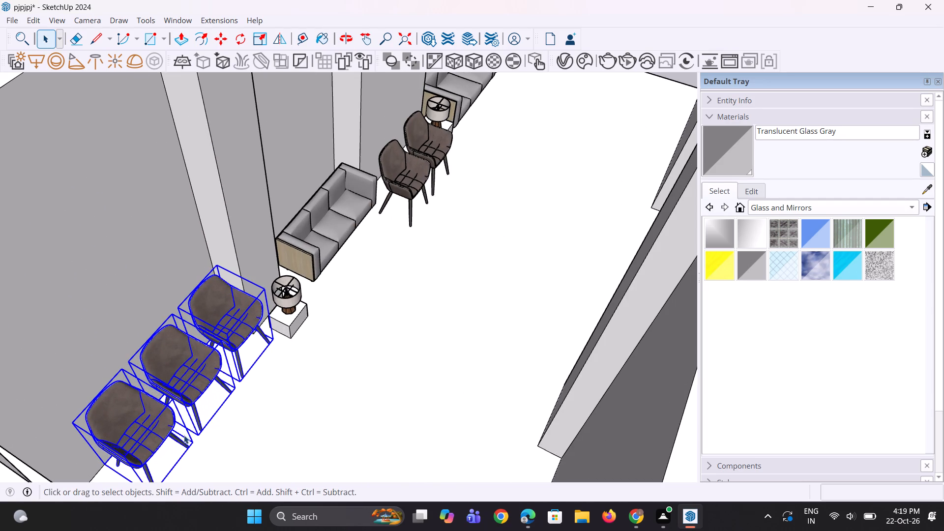
pyautogui.press('m')
pyautogui.scroll(3, 199, 413)
pyautogui.click(204, 394)
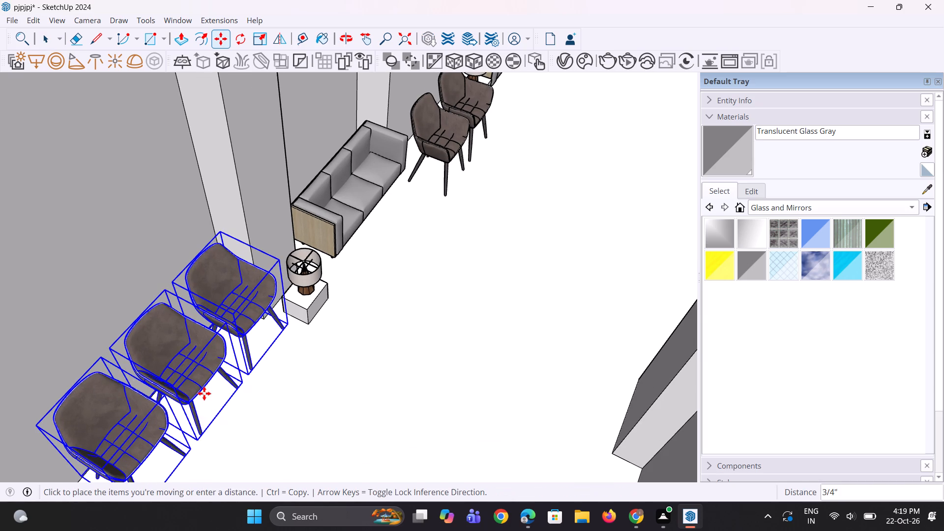
pyautogui.click(210, 398)
pyautogui.scroll(-2, 193, 383)
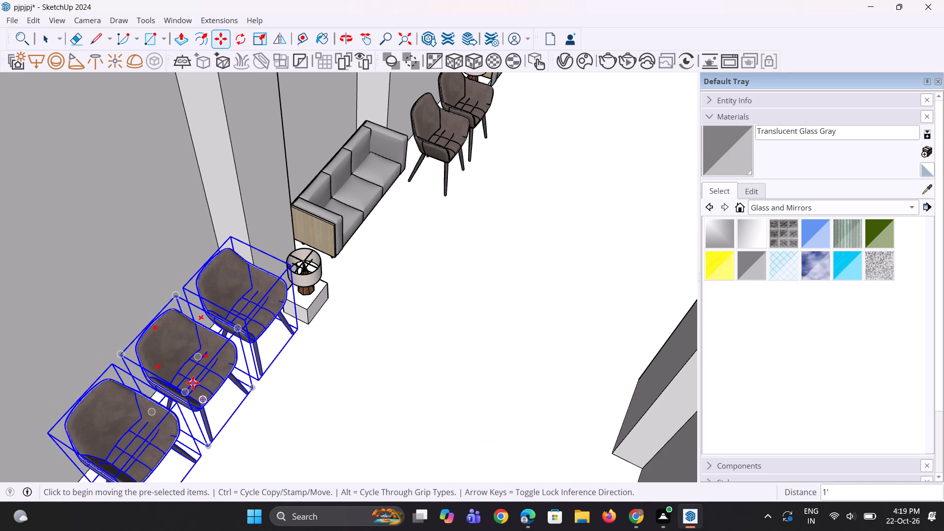
pyautogui.scroll(-2, 193, 383)
pyautogui.press('space')
pyautogui.press('space')
pyautogui.scroll(-10, 191, 379)
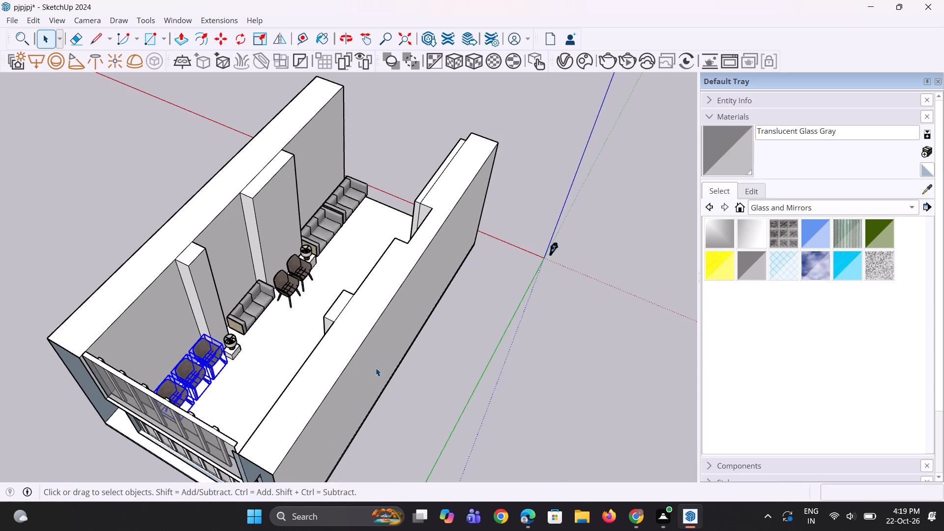
pyautogui.click(428, 370)
# Lower the three raised armchairs together along the blue axis by about 3' 7" toward the floor.
pyautogui.moveTo(346, 359); pyautogui.dragTo(67, 345, button='middle')
pyautogui.scroll(-6, 69, 343)
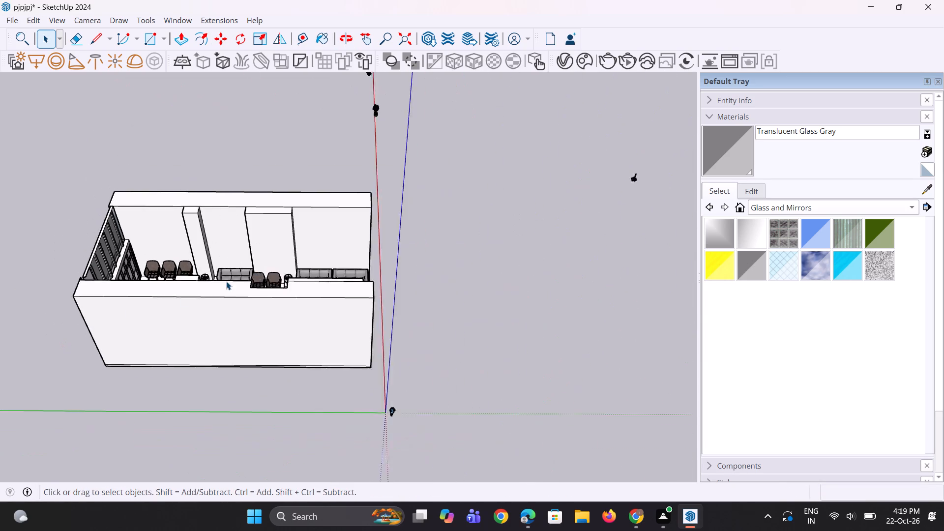
pyautogui.moveTo(341, 244); pyautogui.dragTo(0, 179, button='middle')
pyautogui.scroll(-3, 103, 267)
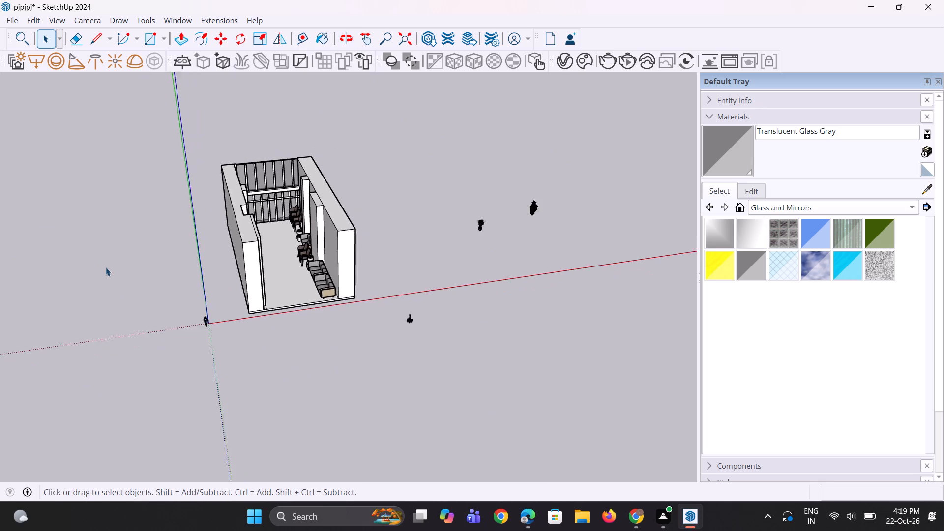
pyautogui.scroll(-2, 106, 267)
pyautogui.moveTo(246, 201); pyautogui.dragTo(242, 120, button='middle')
pyautogui.scroll(12, 249, 170)
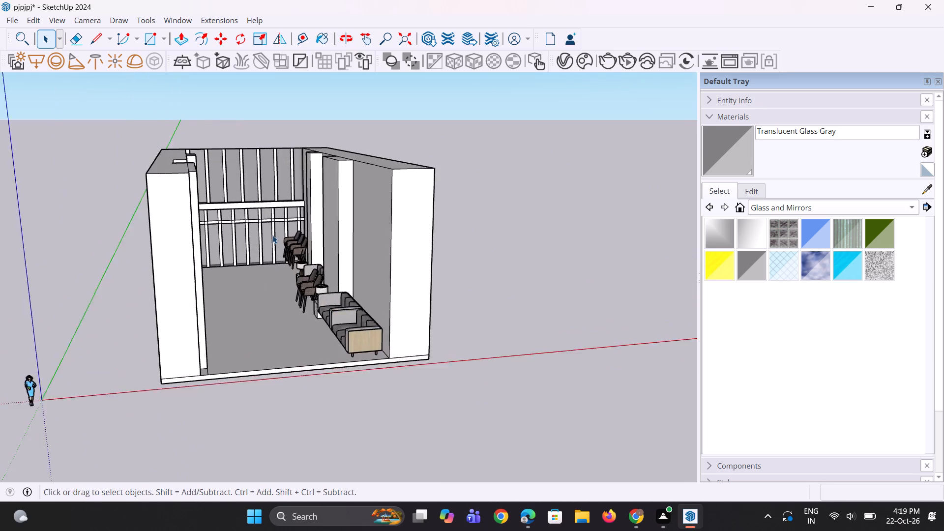
pyautogui.scroll(7, 272, 235)
pyautogui.moveTo(303, 293); pyautogui.dragTo(318, 246, button='middle')
pyautogui.scroll(3, 304, 263)
pyautogui.click(306, 264)
pyautogui.keyDown('ctrl'); pyautogui.click(282, 258); pyautogui.keyUp('ctrl')
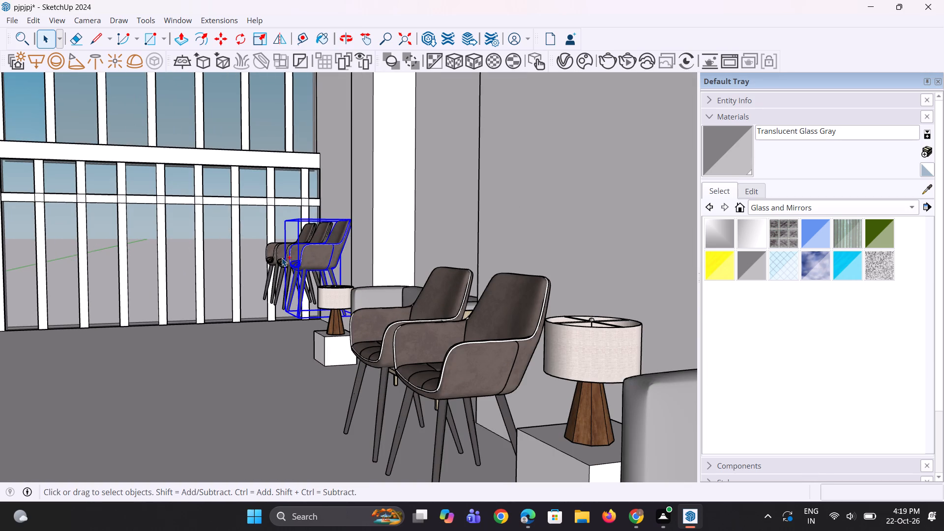
pyautogui.keyDown('ctrl'); pyautogui.click(271, 263); pyautogui.keyUp('ctrl')
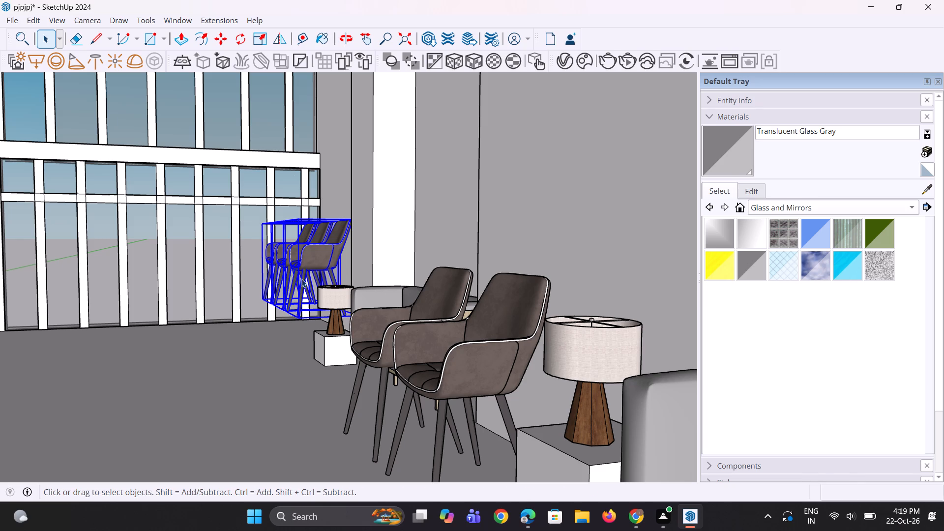
pyautogui.press('m')
pyautogui.click(312, 260)
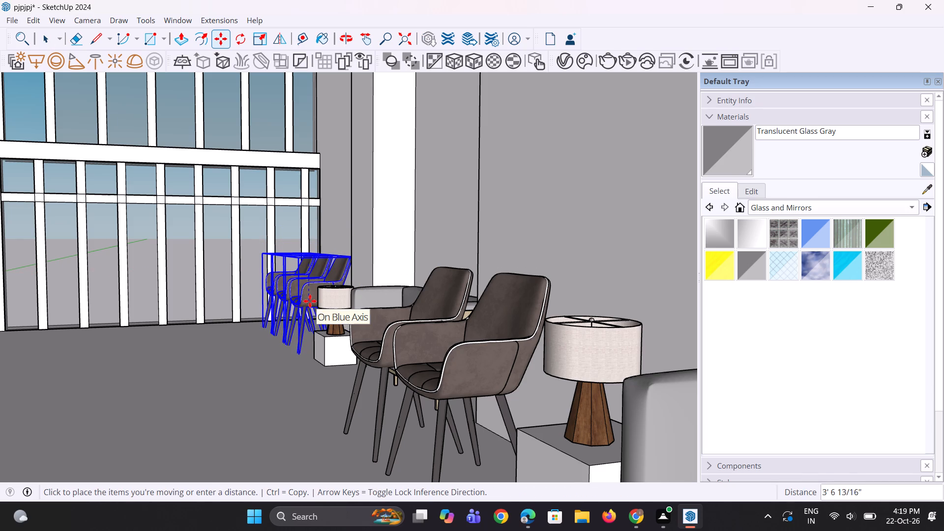
pyautogui.click(310, 300)
pyautogui.scroll(-6, 288, 321)
pyautogui.press('space')
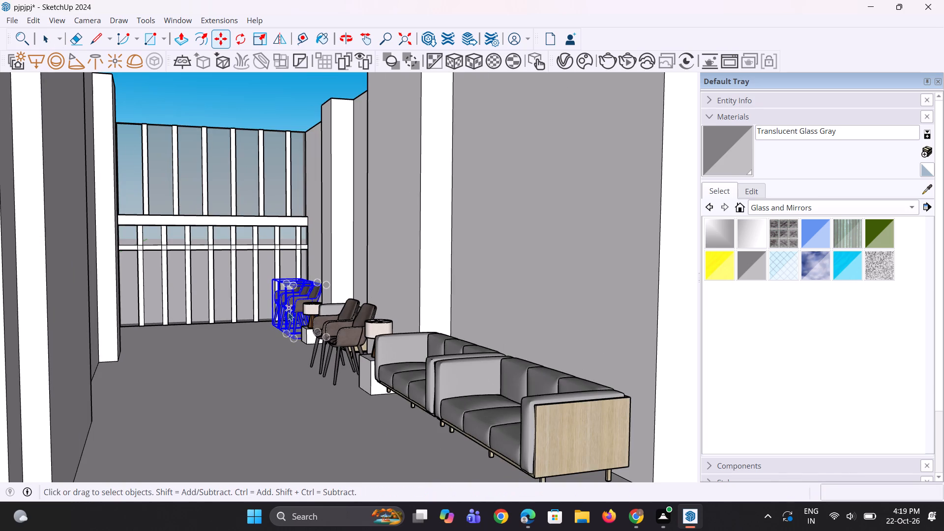
pyautogui.press('space')
pyautogui.scroll(-5, 287, 312)
pyautogui.press('space')
pyautogui.press('space')
pyautogui.press('space')
pyautogui.click(533, 310)
# Scale up the table lamp between the near sofas and the two armchairs uniformly from its upper corner.
pyautogui.moveTo(420, 311); pyautogui.dragTo(405, 332, button='middle')
pyautogui.scroll(7, 343, 337)
pyautogui.click(326, 323)
pyautogui.scroll(1, 326, 323)
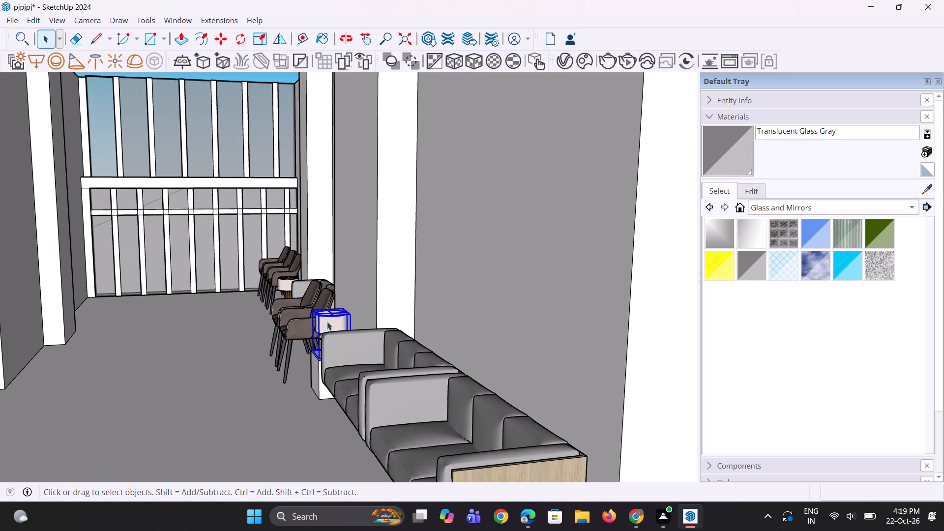
pyautogui.press('s')
pyautogui.click(314, 307)
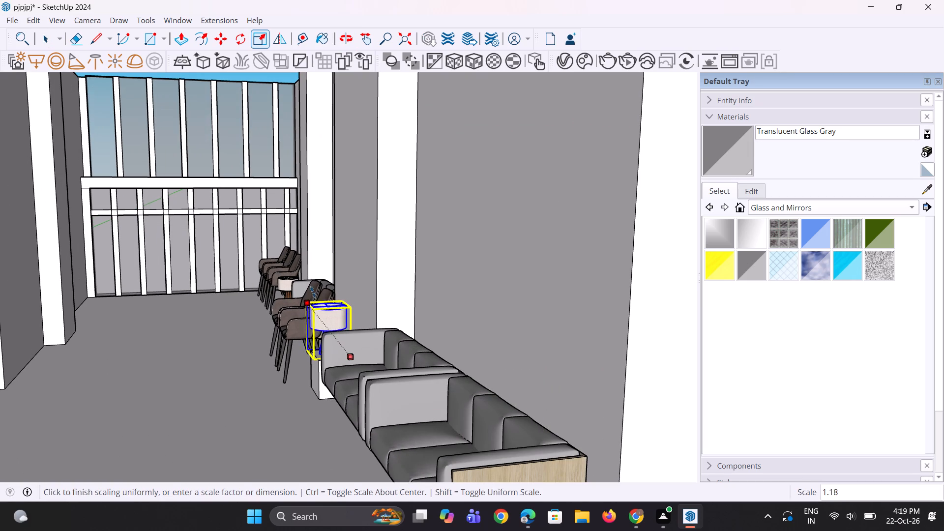
pyautogui.click(313, 289)
pyautogui.press('space')
pyautogui.press('space')
# Push/Pull the side face of the white block under the far table lamp outward by about 4".
pyautogui.moveTo(285, 307); pyautogui.dragTo(313, 315, button='middle')
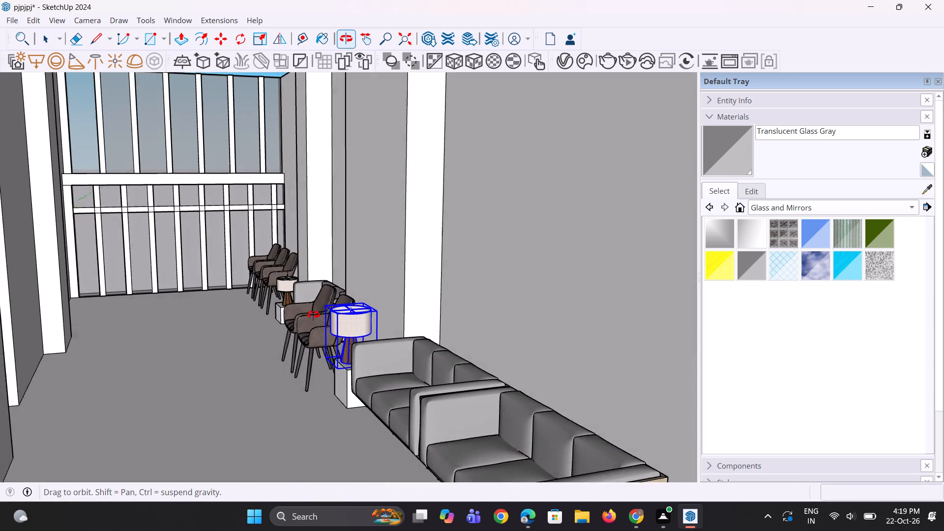
pyautogui.moveTo(313, 315); pyautogui.dragTo(330, 318, button='middle')
pyautogui.click(287, 286)
pyautogui.scroll(5, 279, 288)
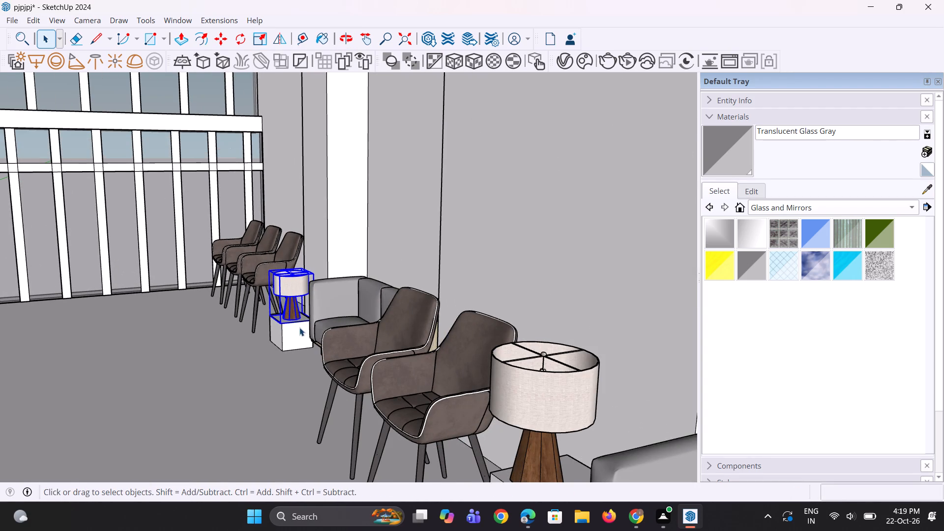
pyautogui.press('p')
pyautogui.scroll(3, 298, 336)
pyautogui.click(273, 330)
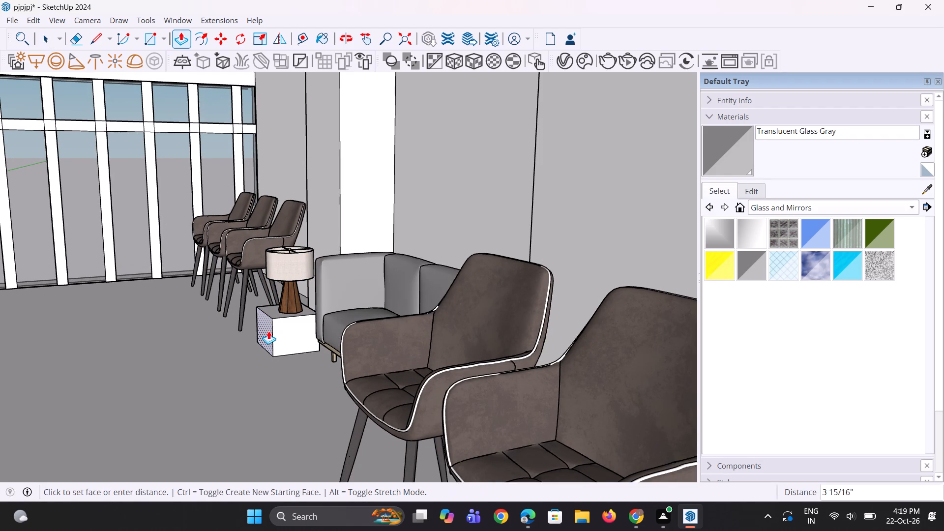
pyautogui.click(268, 331)
pyautogui.press('space')
# Scale the far table lamp on the widened block uniformly by about 1.18 and clear the selection.
pyautogui.click(292, 292)
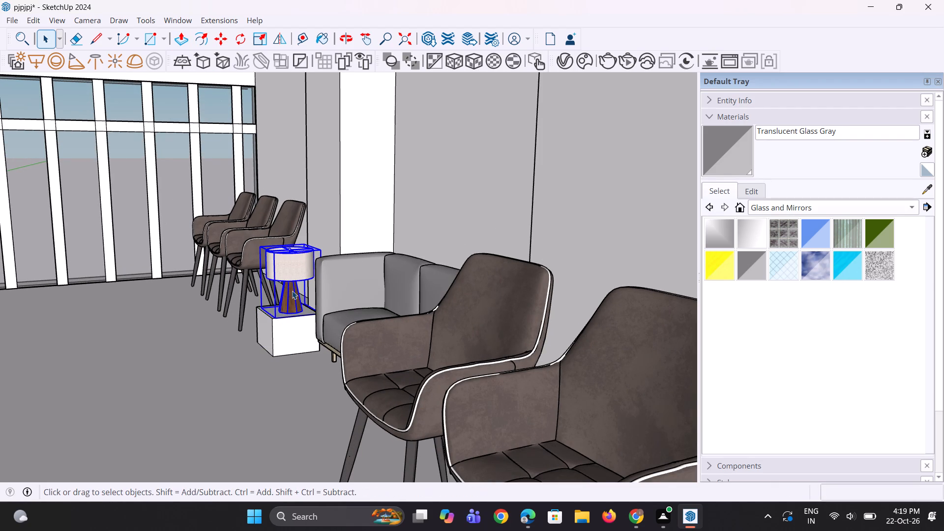
pyautogui.press('s')
pyautogui.click(257, 247)
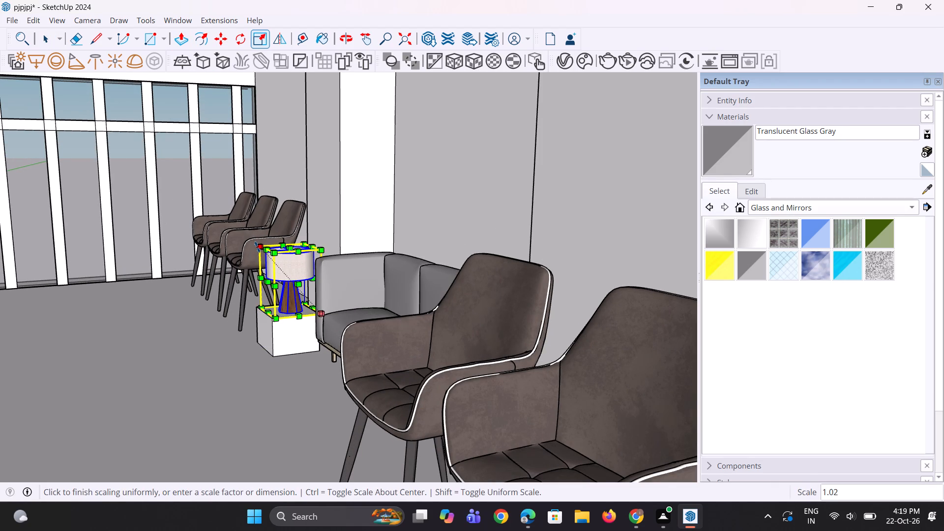
pyautogui.click(254, 231)
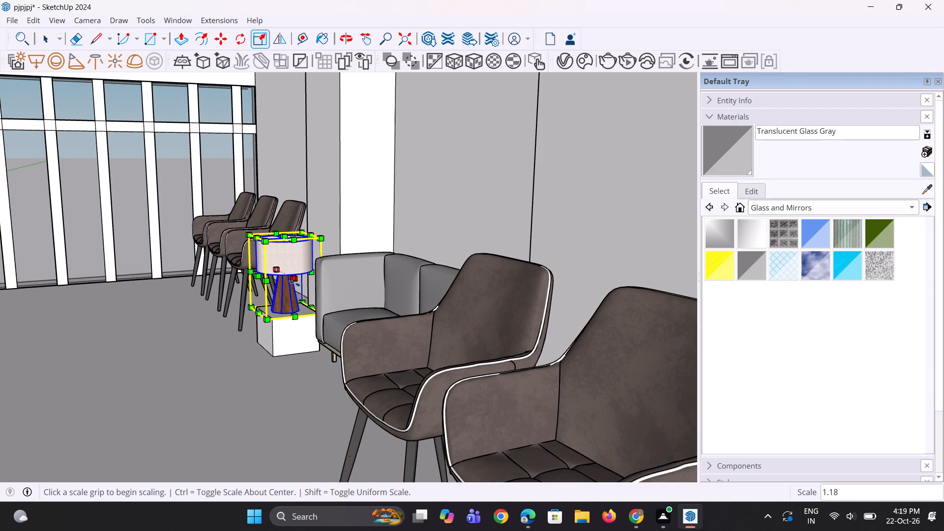
pyautogui.scroll(-5, 297, 295)
pyautogui.press('space')
pyautogui.press('space')
pyautogui.press('space')
pyautogui.scroll(-5, 276, 295)
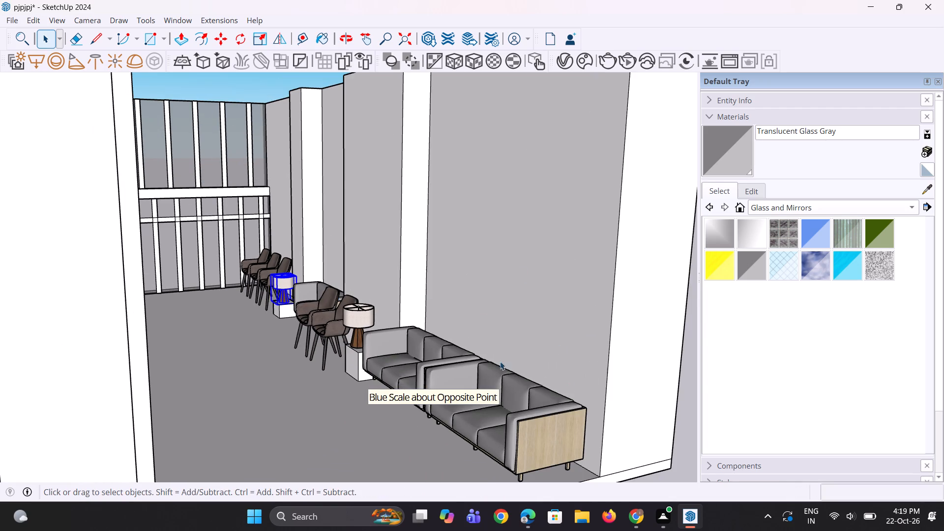
pyautogui.scroll(-4, 326, 273)
pyautogui.click(549, 282)
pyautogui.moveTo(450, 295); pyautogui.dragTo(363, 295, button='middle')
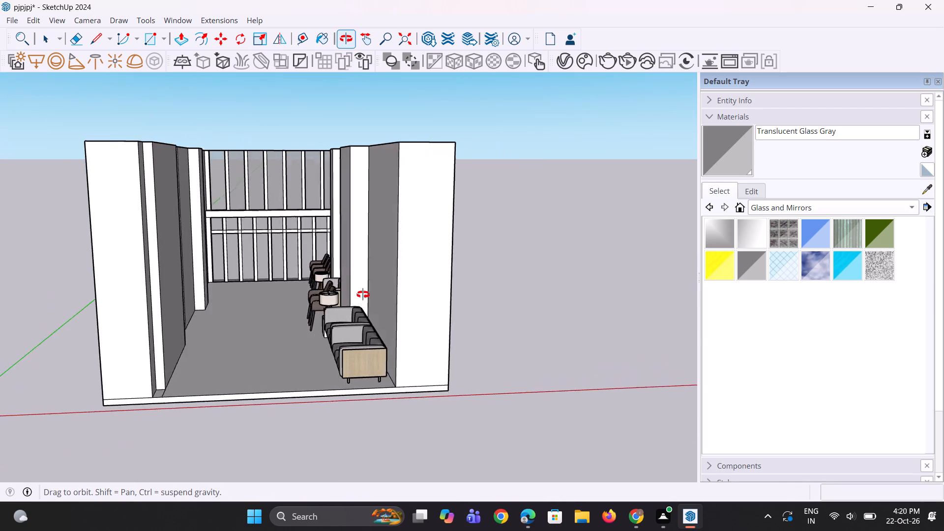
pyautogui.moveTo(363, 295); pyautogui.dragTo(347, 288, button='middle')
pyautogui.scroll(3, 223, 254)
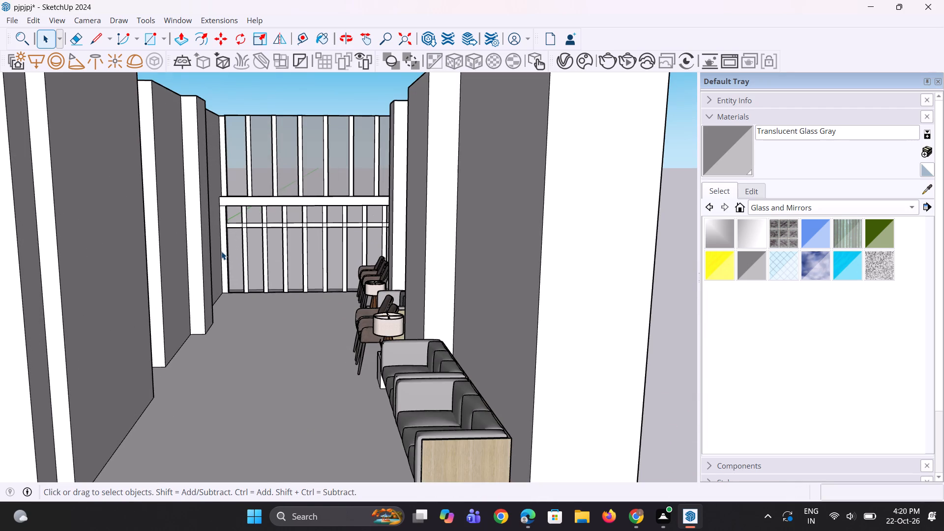
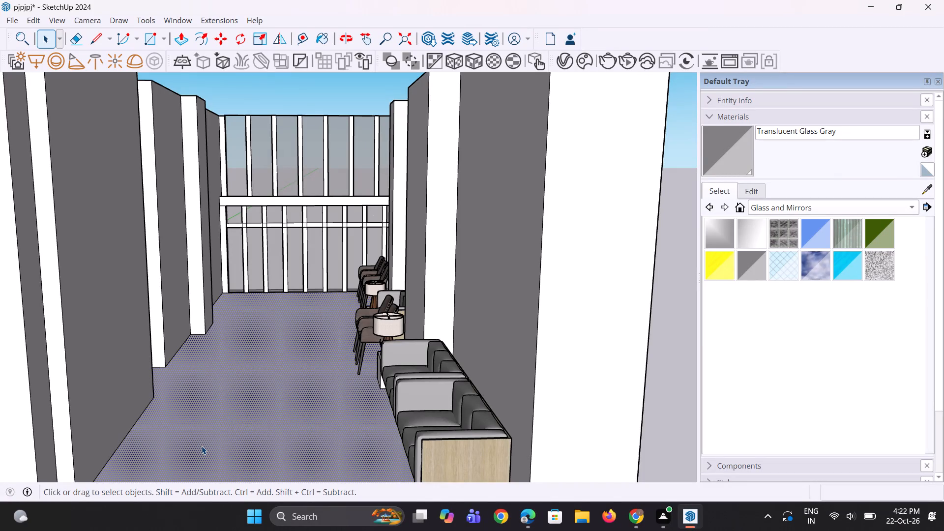
# Examine the room from above and along the side wall to check the furniture arrangement and the open floor.
pyautogui.scroll(-3, 248, 341)
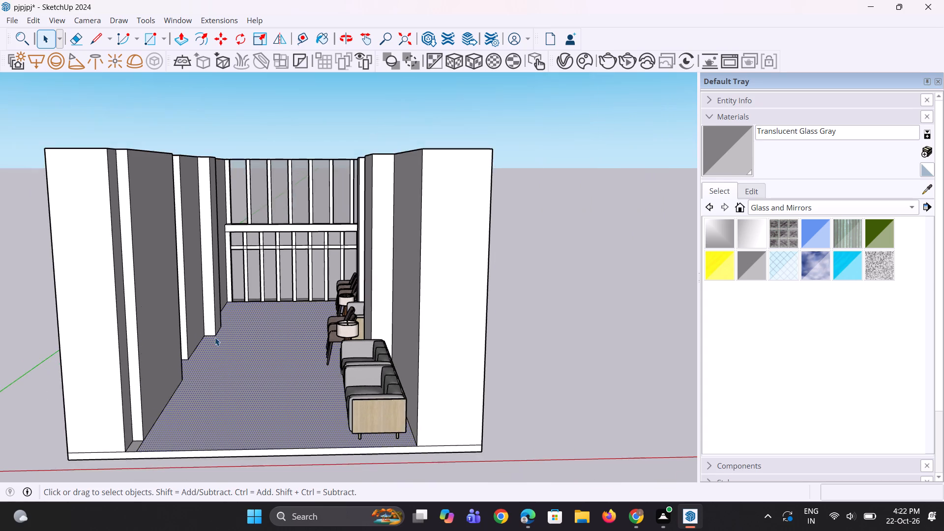
pyautogui.moveTo(215, 337); pyautogui.dragTo(200, 400, button='middle')
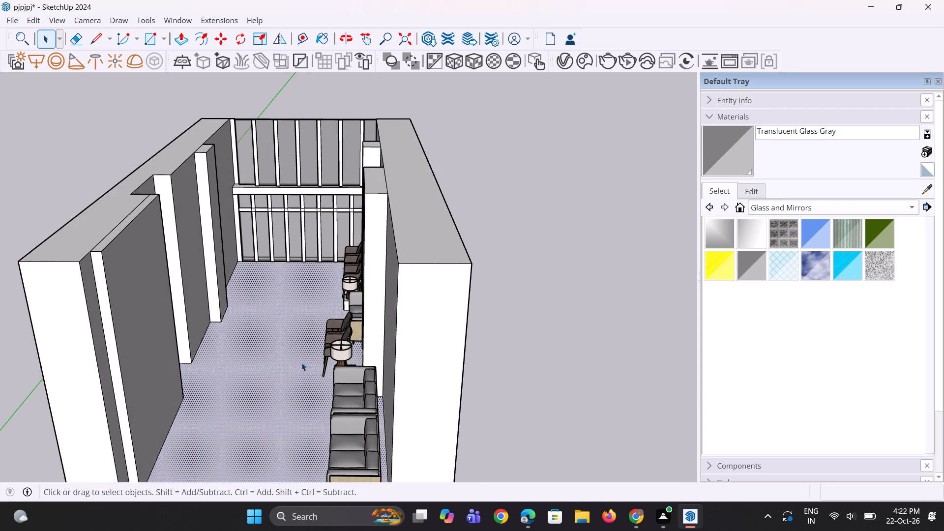
pyautogui.scroll(1, 301, 362)
pyautogui.moveTo(260, 382); pyautogui.dragTo(254, 374, button='middle')
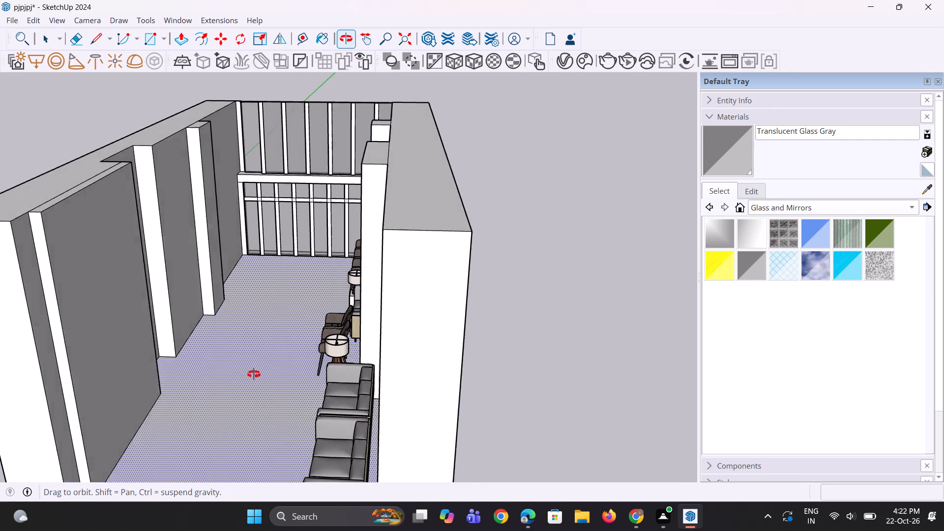
pyautogui.moveTo(254, 374); pyautogui.dragTo(254, 374, button='middle')
pyautogui.scroll(1, 282, 367)
pyautogui.scroll(-2, 351, 282)
pyautogui.moveTo(351, 285); pyautogui.dragTo(360, 286, button='middle')
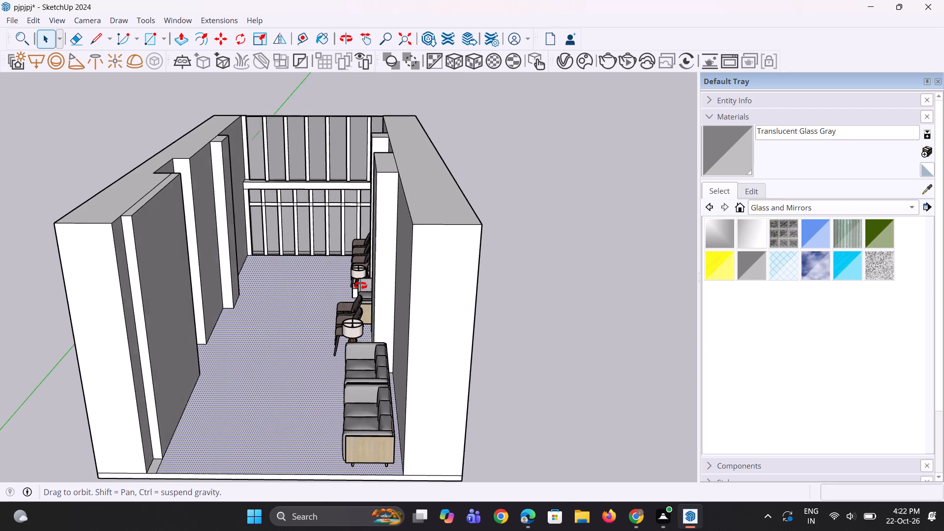
pyautogui.moveTo(360, 286); pyautogui.dragTo(361, 286, button='middle')
pyautogui.scroll(2, 273, 238)
pyautogui.moveTo(278, 299); pyautogui.dragTo(230, 352, button='middle')
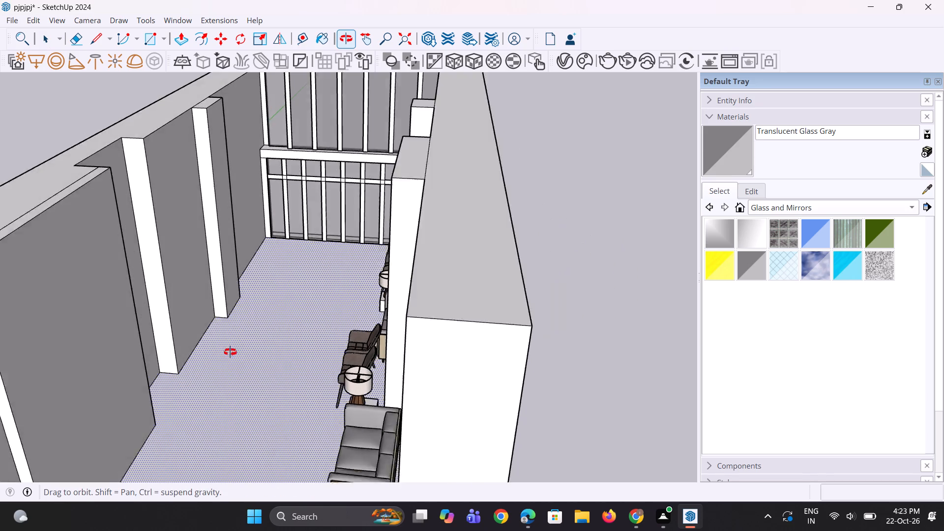
pyautogui.moveTo(230, 352); pyautogui.dragTo(235, 360, button='middle')
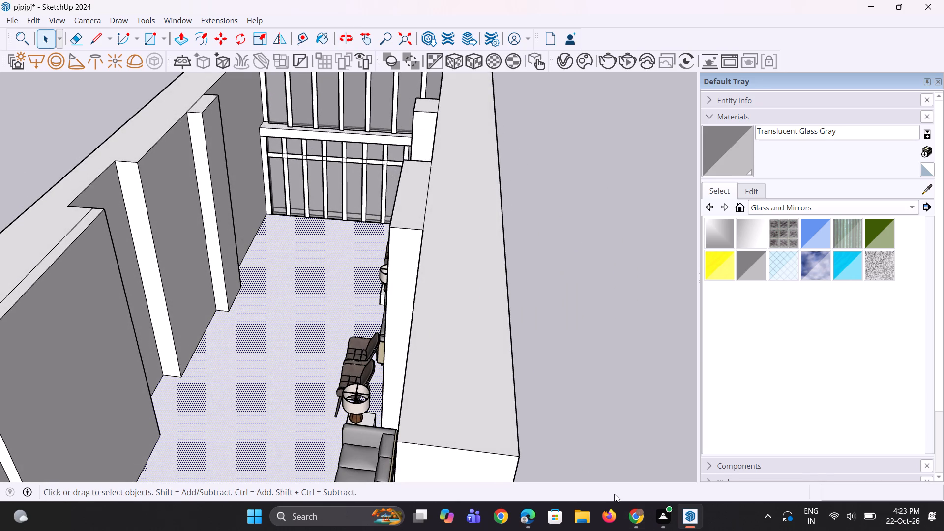
# Switch to Chrome, search Google for "table" in a new tab, and return to SketchUp.
pyautogui.click(642, 530)
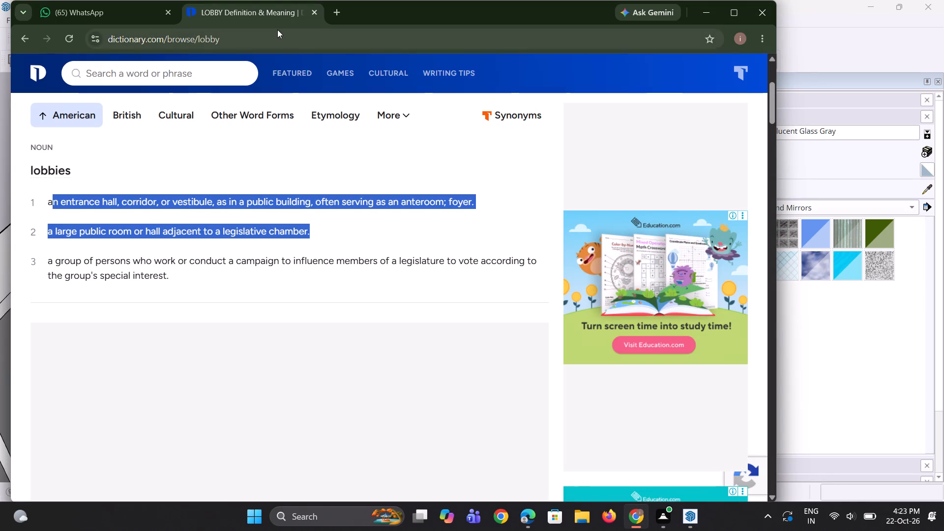
pyautogui.click(336, 12)
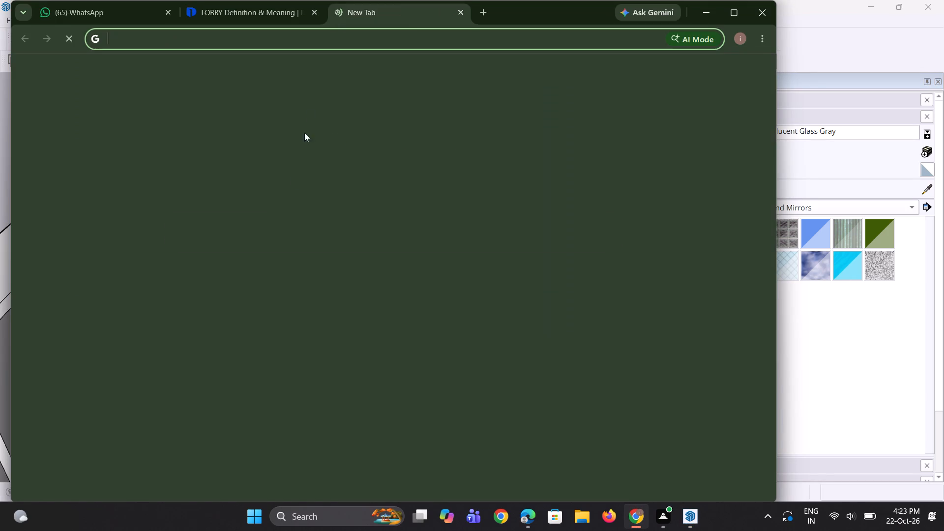
pyautogui.click(262, 236)
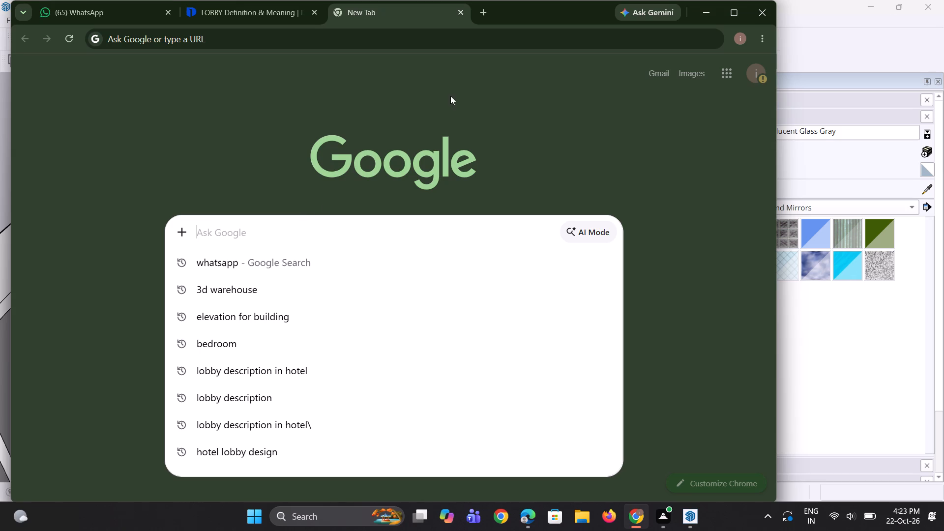
pyautogui.click(273, 230)
pyautogui.press('t')
pyautogui.write('able')
pyautogui.press('Return')
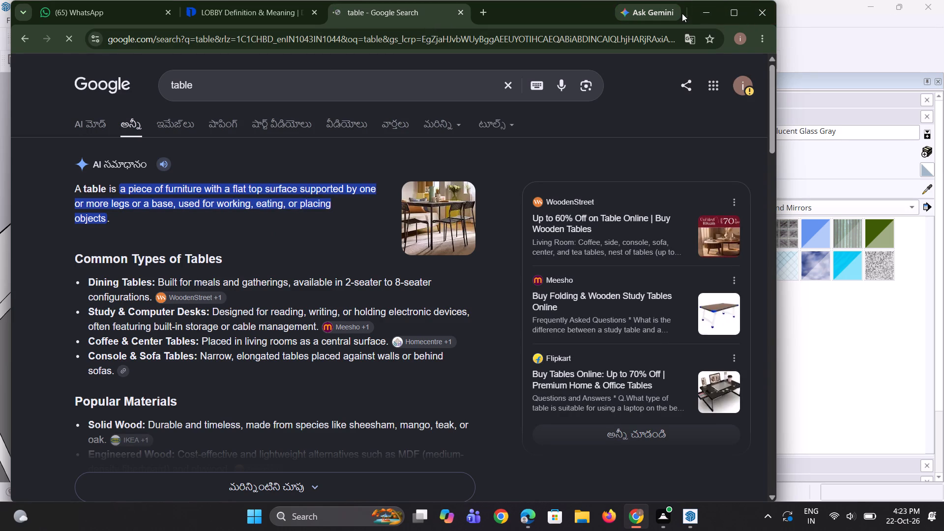
pyautogui.click(712, 13)
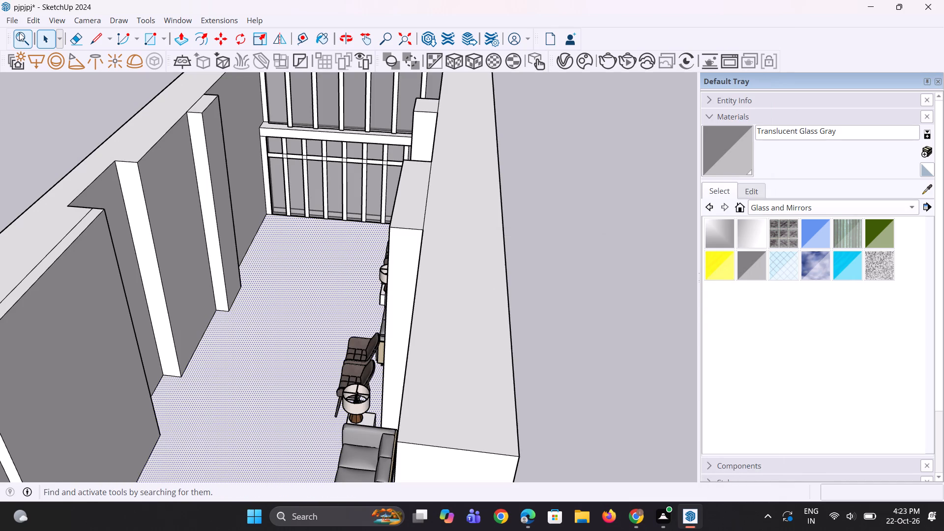
# Look through the Downloads folder's model files for a table to import, and leave the import without choosing a file.
pyautogui.click(10, 23)
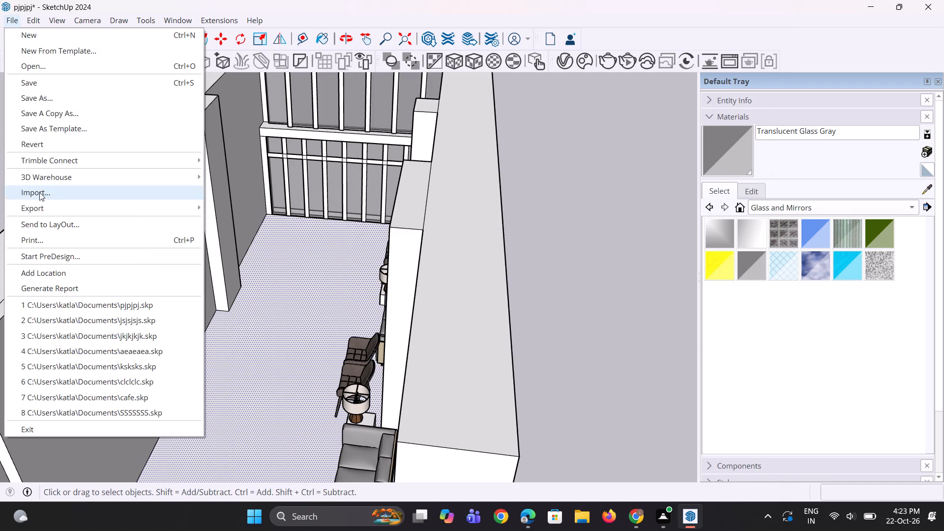
pyautogui.click(49, 195)
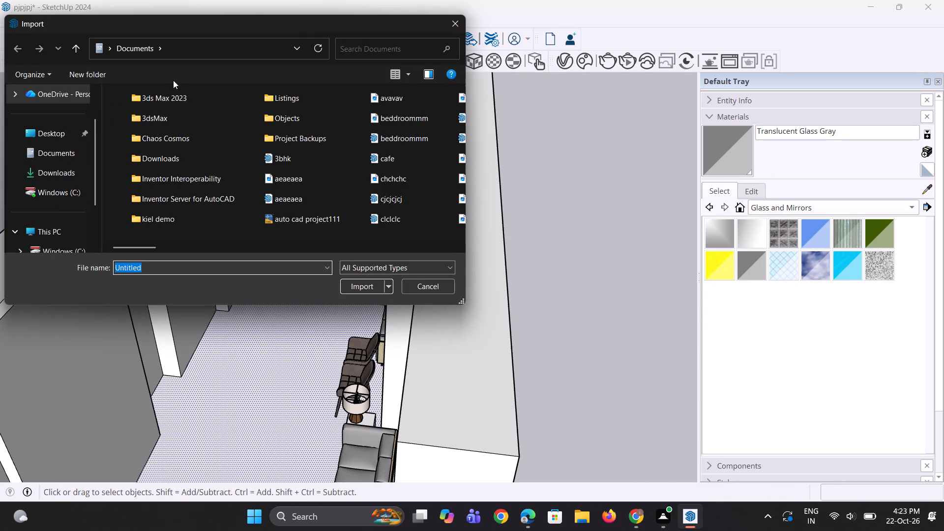
pyautogui.click(75, 169)
pyautogui.scroll(-3, 320, 194)
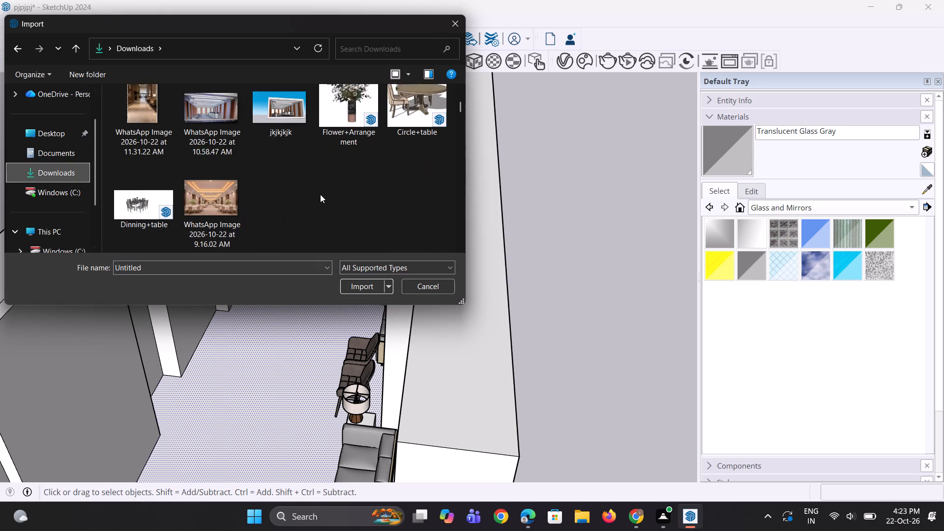
pyautogui.scroll(-1, 320, 194)
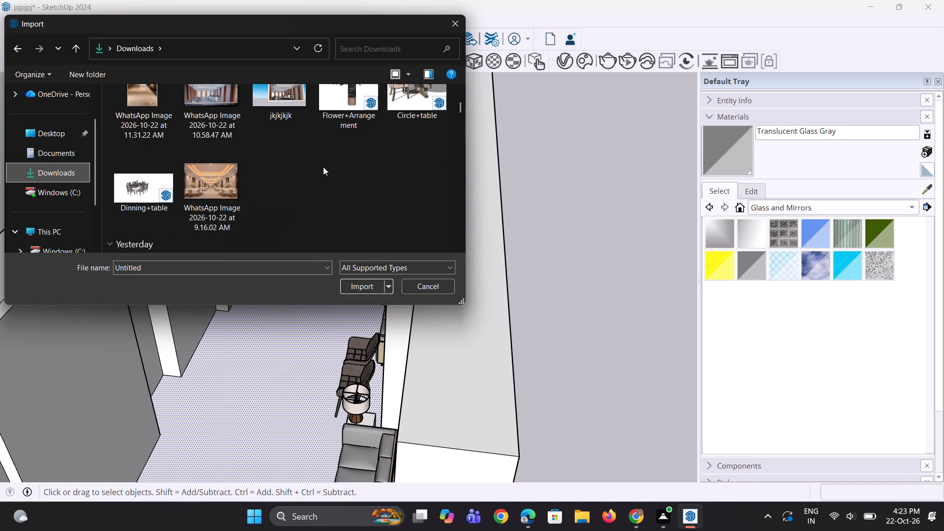
pyautogui.scroll(2, 323, 167)
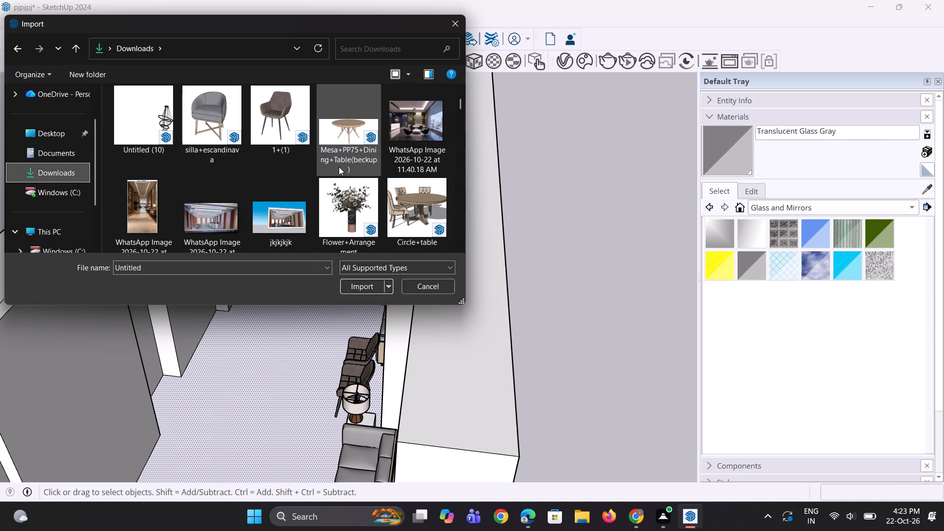
pyautogui.scroll(3, 339, 168)
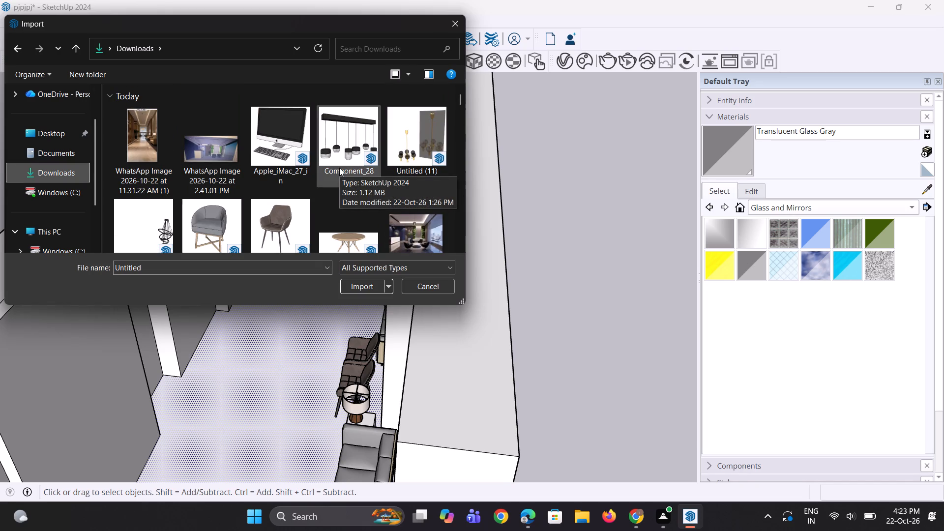
pyautogui.scroll(4, 339, 168)
pyautogui.scroll(-4, 276, 180)
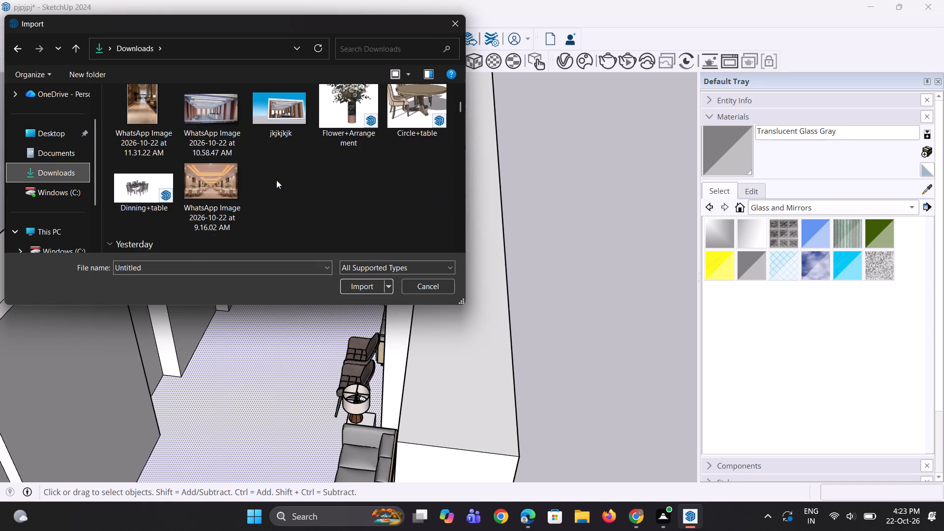
pyautogui.scroll(-5, 276, 180)
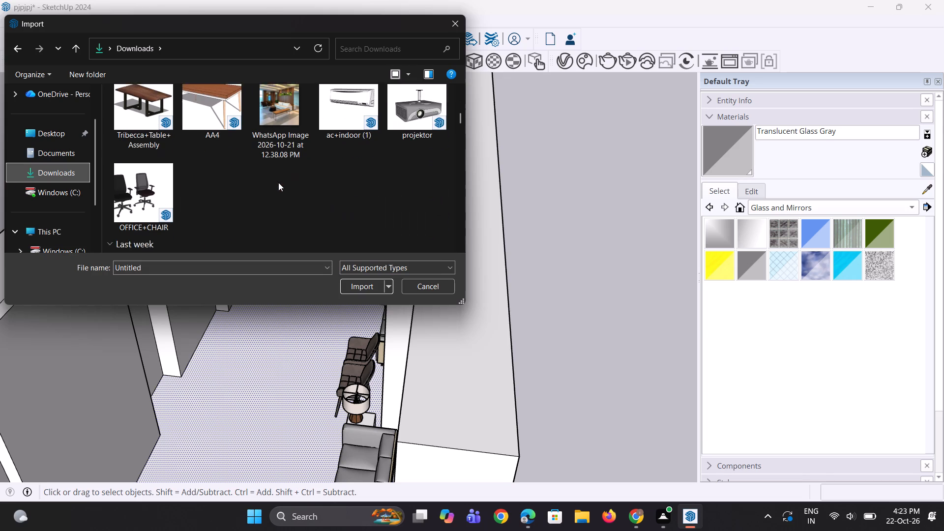
pyautogui.scroll(-3, 278, 182)
pyautogui.scroll(2, 278, 189)
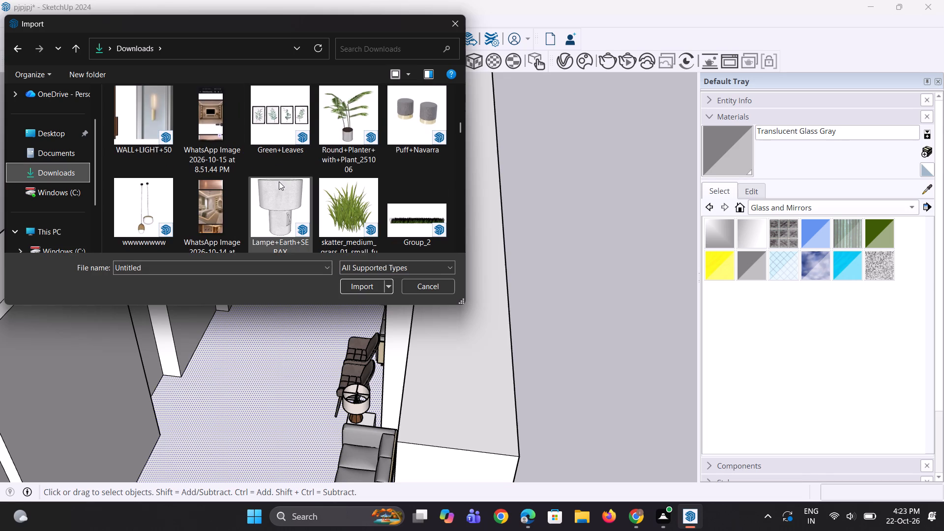
pyautogui.scroll(-4, 279, 181)
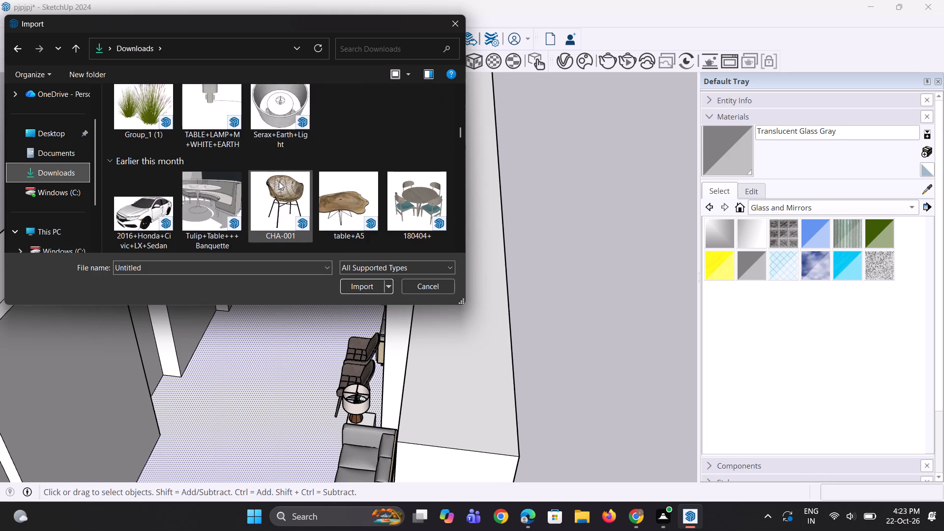
pyautogui.scroll(-5, 279, 181)
pyautogui.scroll(1, 279, 181)
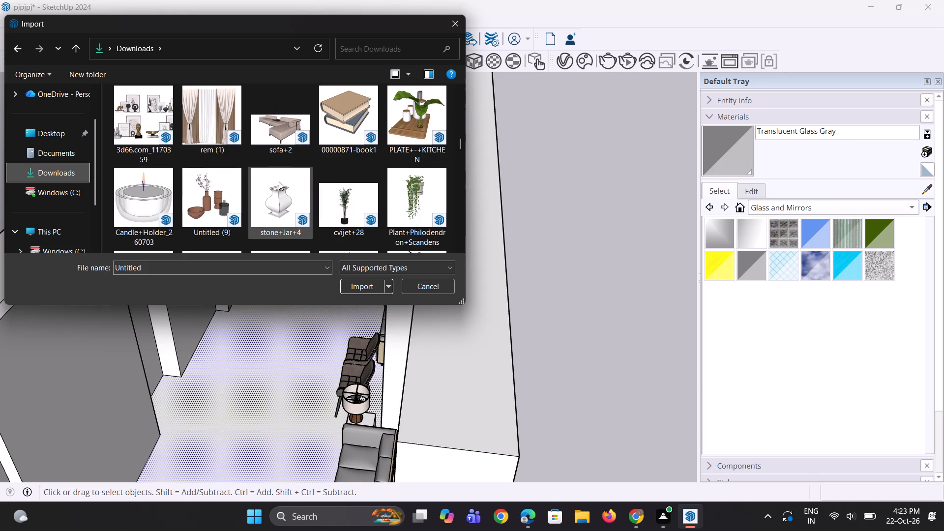
pyautogui.scroll(-3, 280, 182)
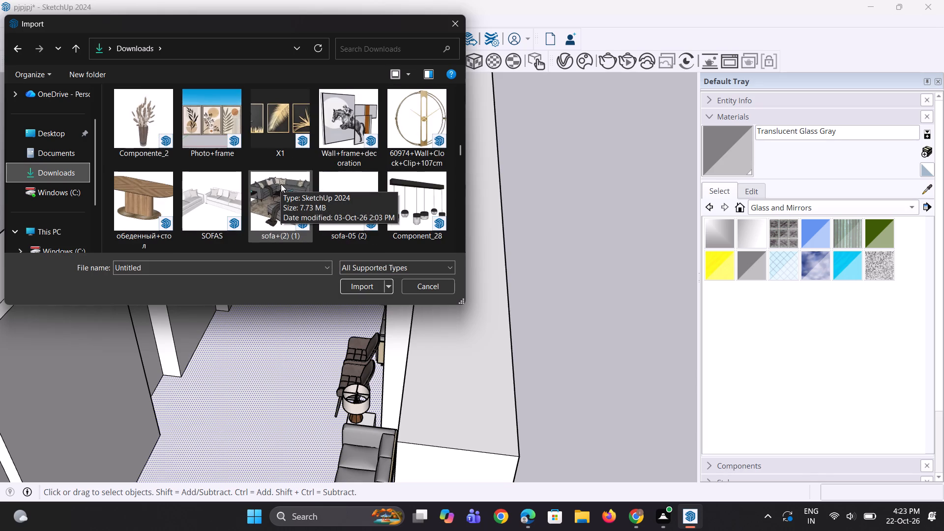
pyautogui.scroll(-2, 281, 184)
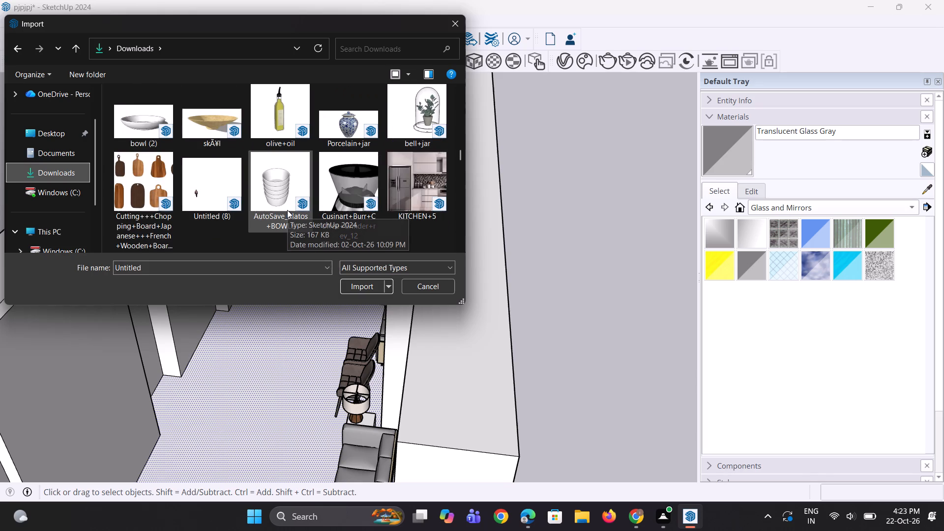
pyautogui.scroll(-4, 287, 210)
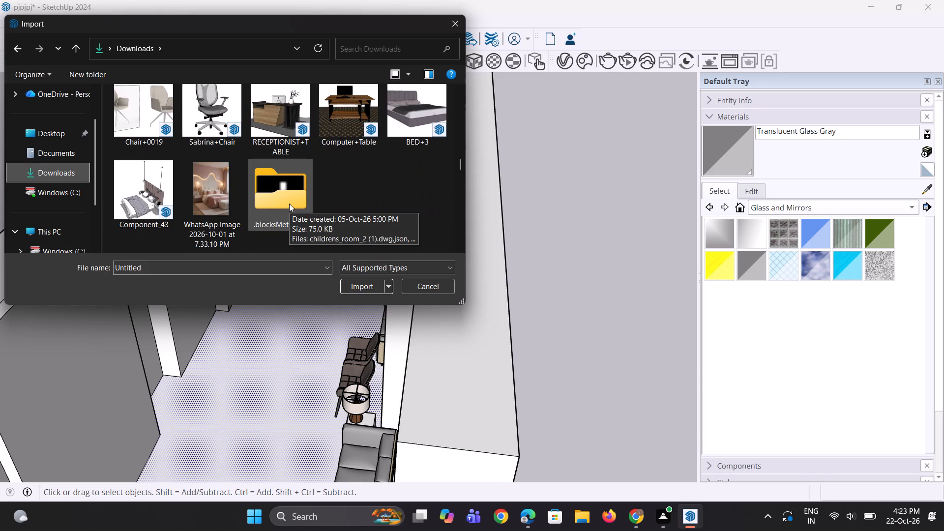
pyautogui.scroll(-1, 331, 181)
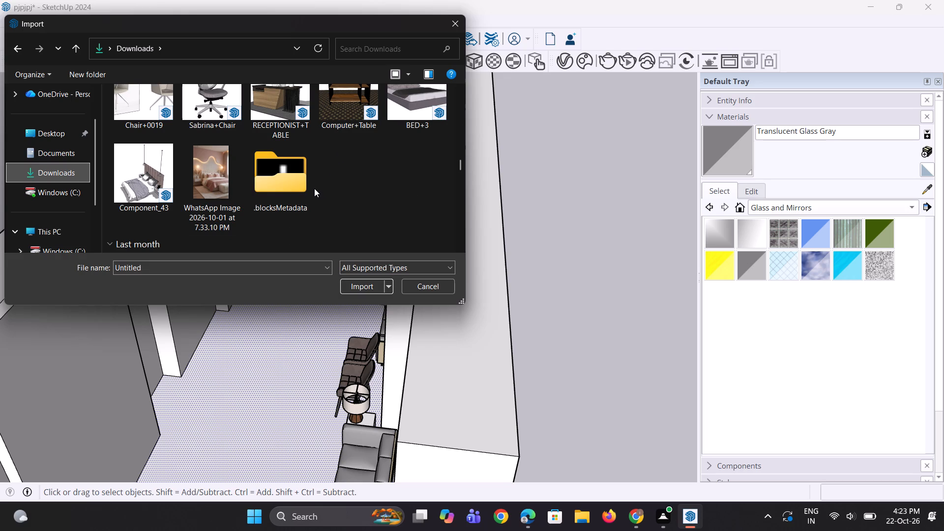
pyautogui.scroll(-4, 314, 188)
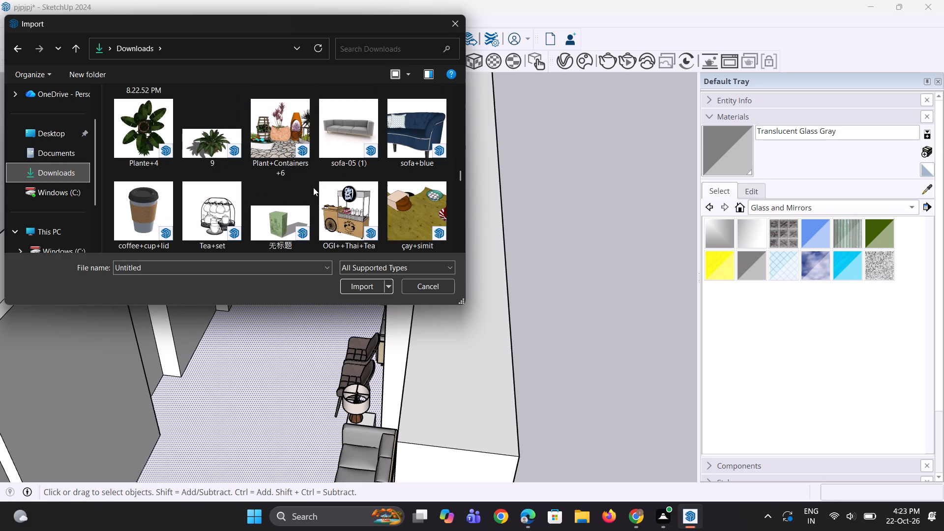
pyautogui.scroll(-1, 314, 186)
pyautogui.scroll(1, 315, 185)
pyautogui.scroll(-1, 315, 185)
pyautogui.scroll(1, 315, 184)
pyautogui.click(457, 29)
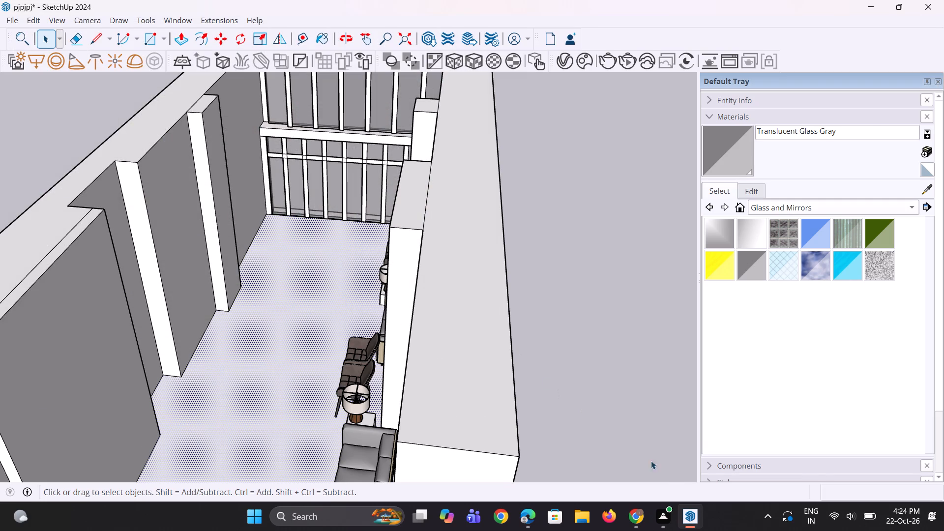
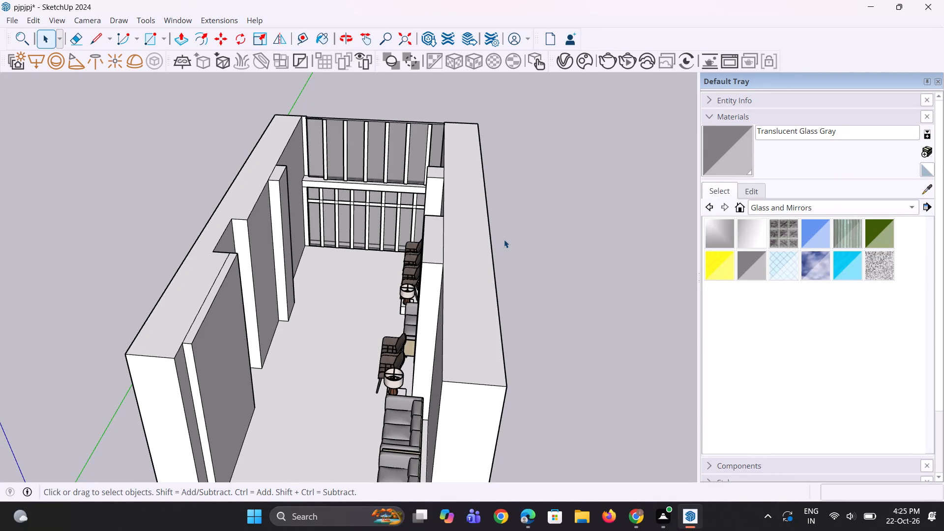
# Draw a small rectangle on the open floor beside the long wall opposite the armchairs, near the framed end wall.
pyautogui.scroll(-1, 374, 267)
pyautogui.moveTo(374, 267); pyautogui.dragTo(315, 259, button='middle')
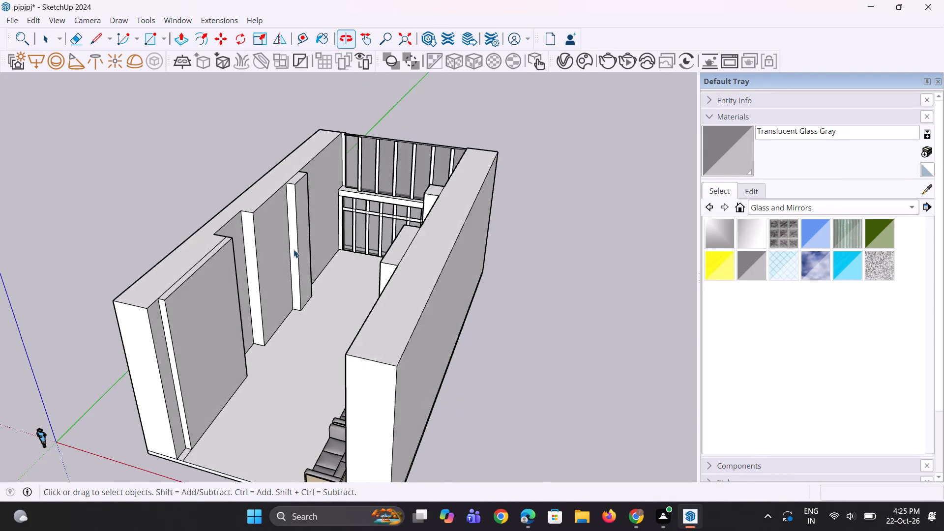
pyautogui.scroll(7, 293, 248)
pyautogui.scroll(1, 329, 300)
pyautogui.moveTo(329, 300); pyautogui.dragTo(322, 300, button='middle')
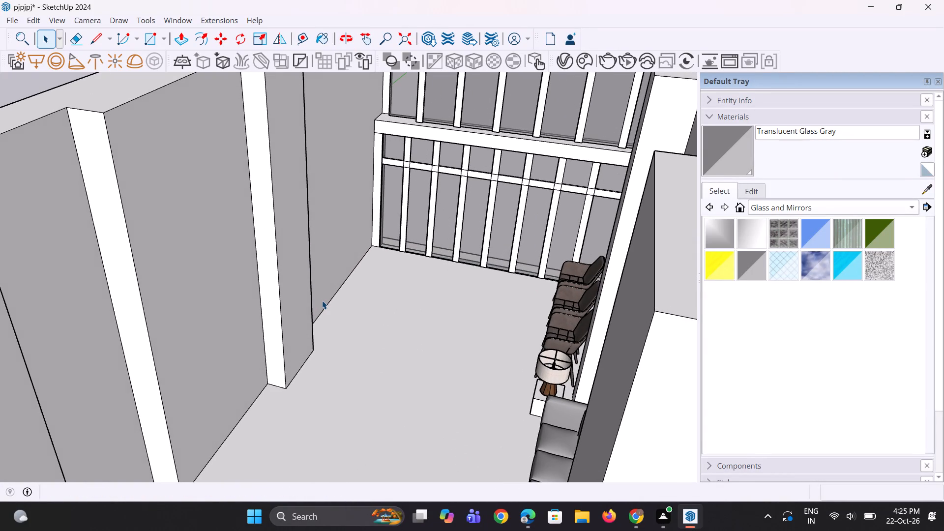
pyautogui.scroll(1, 334, 277)
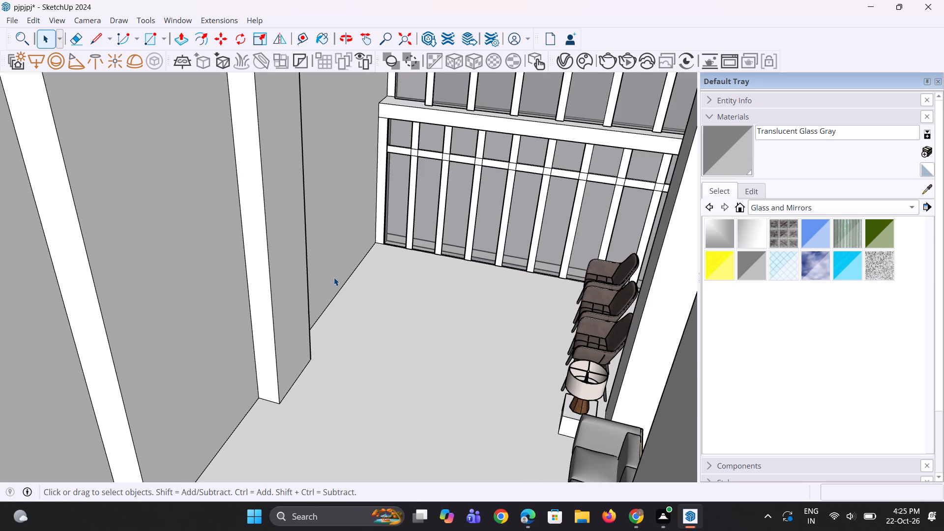
pyautogui.click(333, 302)
pyautogui.scroll(-4, 333, 302)
pyautogui.moveTo(333, 302); pyautogui.dragTo(333, 303, button='middle')
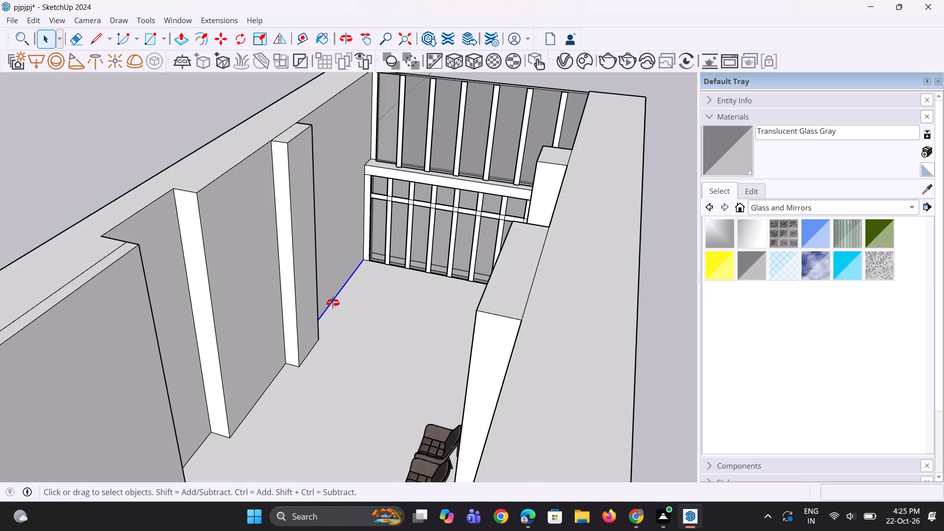
pyautogui.moveTo(333, 303); pyautogui.dragTo(328, 317, button='middle')
pyautogui.scroll(1, 365, 313)
pyautogui.press('r')
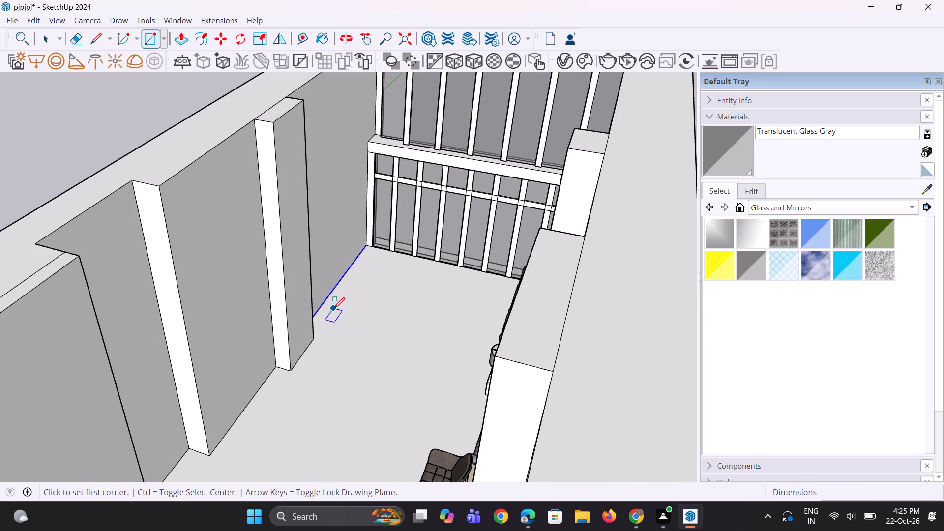
pyautogui.click(334, 308)
pyautogui.click(357, 331)
pyautogui.moveTo(342, 331); pyautogui.dragTo(359, 337, button='middle')
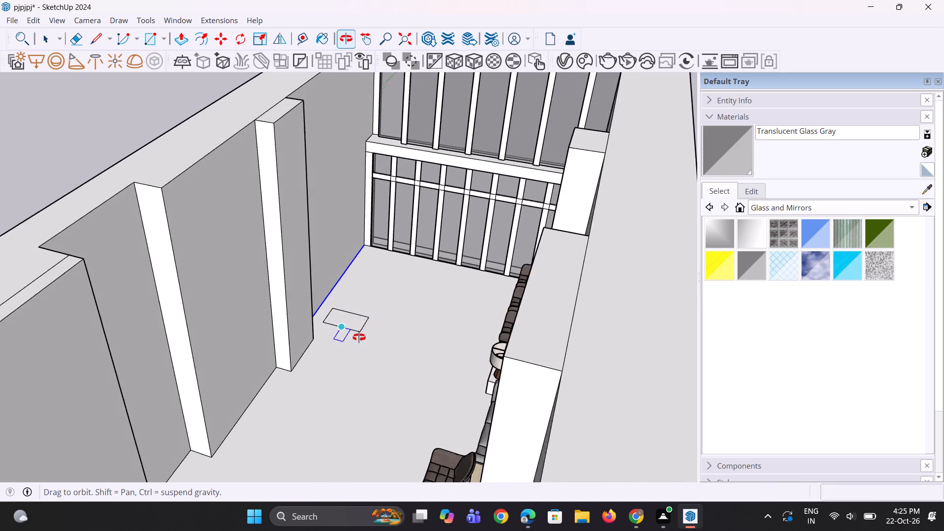
pyautogui.moveTo(359, 337); pyautogui.dragTo(359, 337, button='middle')
pyautogui.scroll(2, 351, 293)
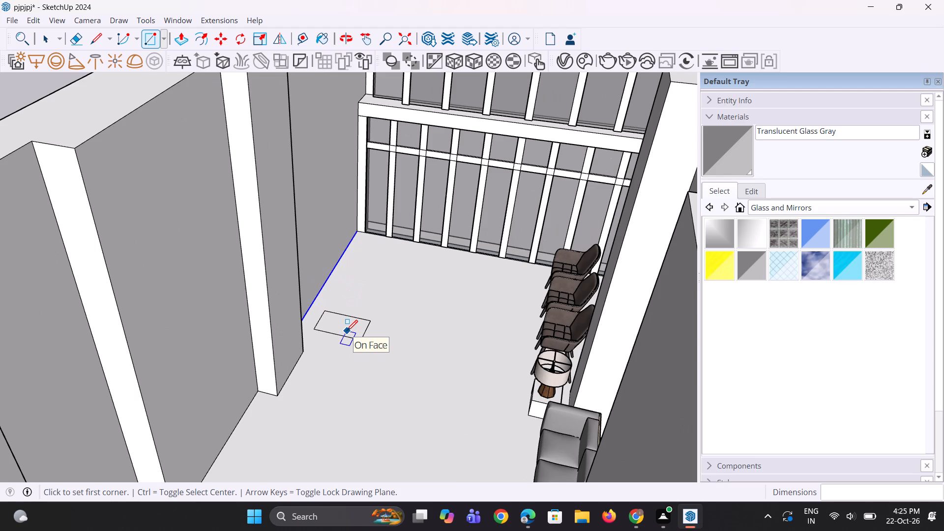
pyautogui.scroll(1, 347, 331)
pyautogui.moveTo(347, 331); pyautogui.dragTo(381, 325, button='middle')
pyautogui.press('Escape')
pyautogui.press('space')
pyautogui.press('space')
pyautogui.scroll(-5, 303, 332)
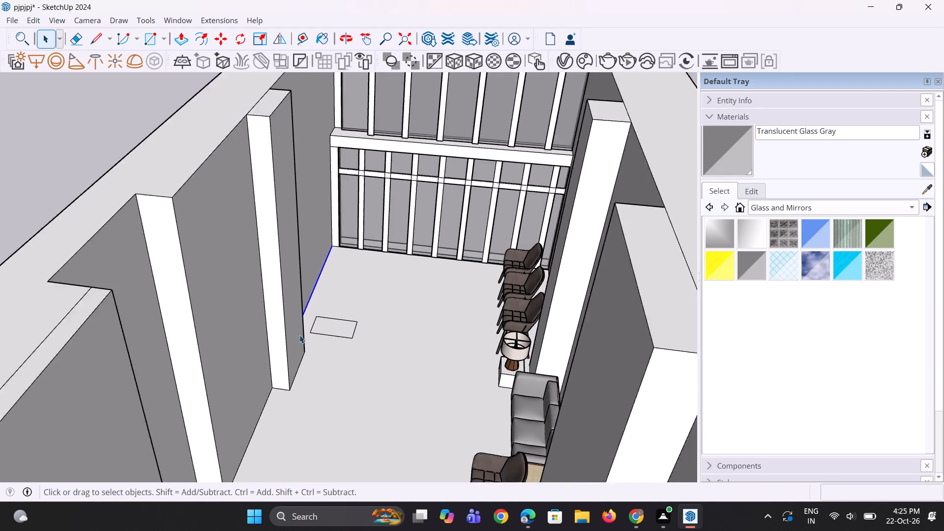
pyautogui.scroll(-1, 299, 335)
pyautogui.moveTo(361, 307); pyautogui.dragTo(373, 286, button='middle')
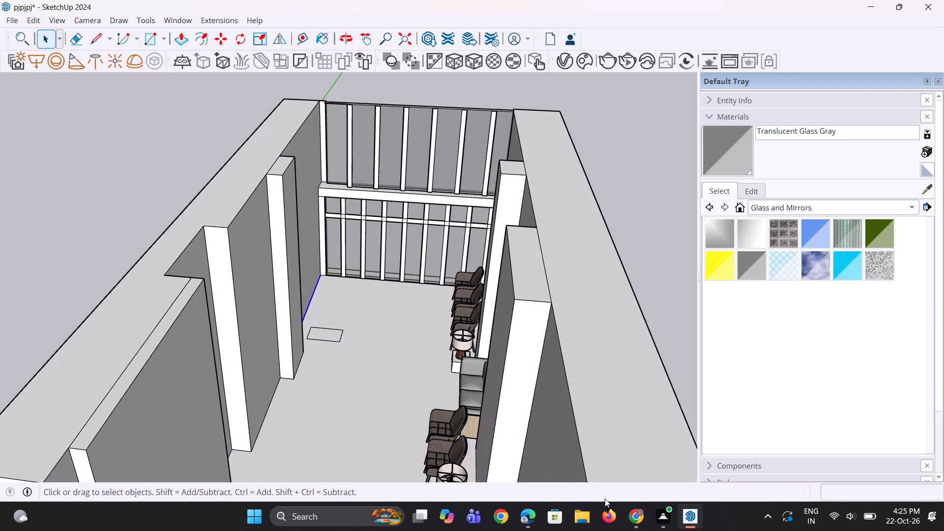
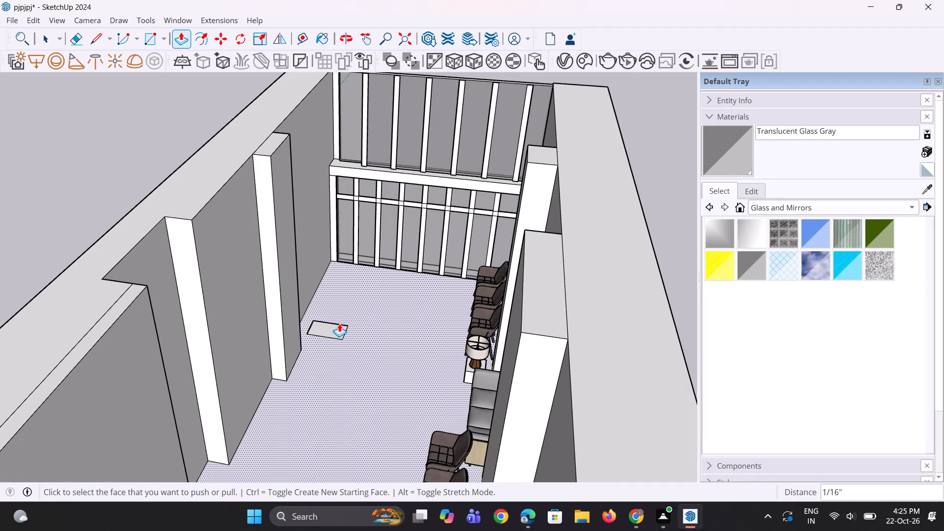
# Undo the last edit and extrude the small floor rectangle beside the long wall upward about 9' into a box.
pyautogui.hotkey('ctrl', 'z')
pyautogui.click(337, 327)
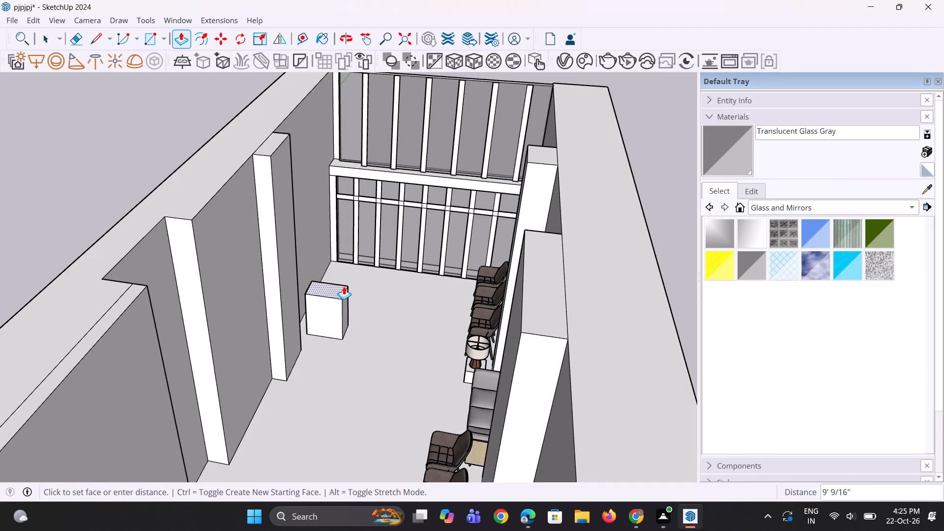
pyautogui.click(344, 286)
pyautogui.moveTo(333, 323); pyautogui.dragTo(148, 399, button='middle')
pyautogui.scroll(2, 332, 296)
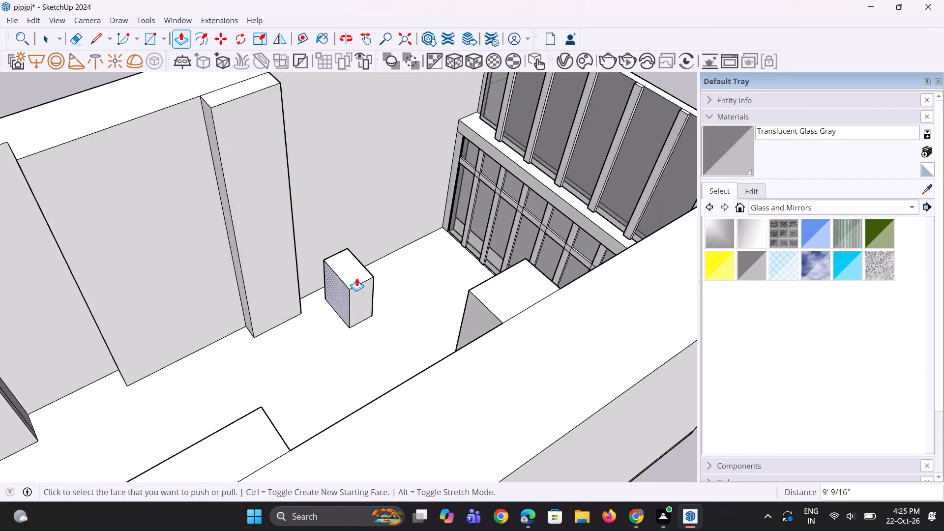
pyautogui.scroll(1, 356, 278)
pyautogui.moveTo(358, 277); pyautogui.dragTo(161, 284, button='middle')
pyautogui.scroll(5, 377, 298)
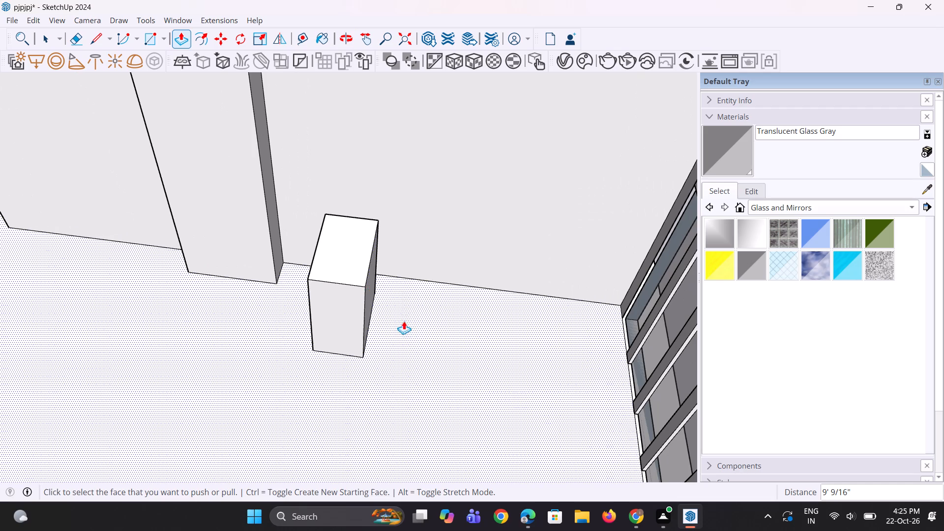
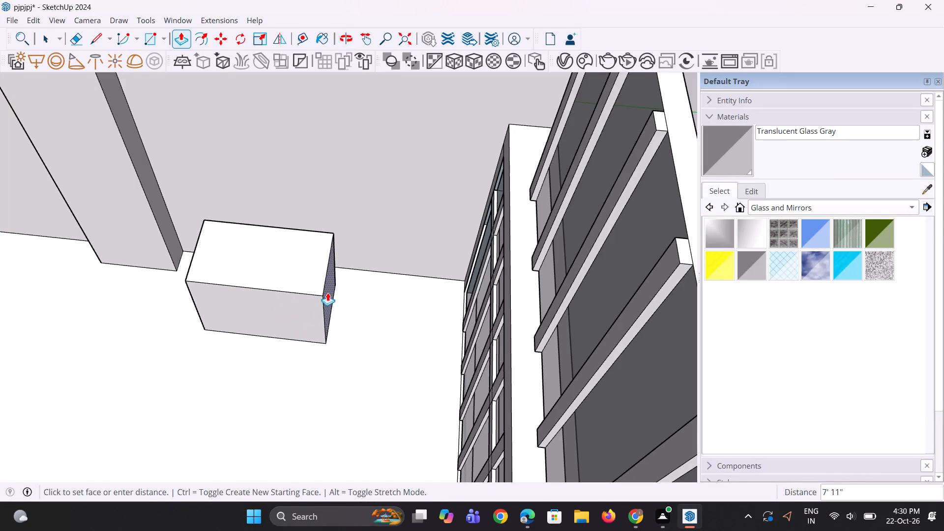
# Extend the box by pulling its end face outward about 13' 2".
pyautogui.click(386, 291)
# Offset the outline of the box's long front face inward about 1' 7" to form an inner rectangle.
pyautogui.moveTo(361, 309); pyautogui.dragTo(406, 287, button='middle')
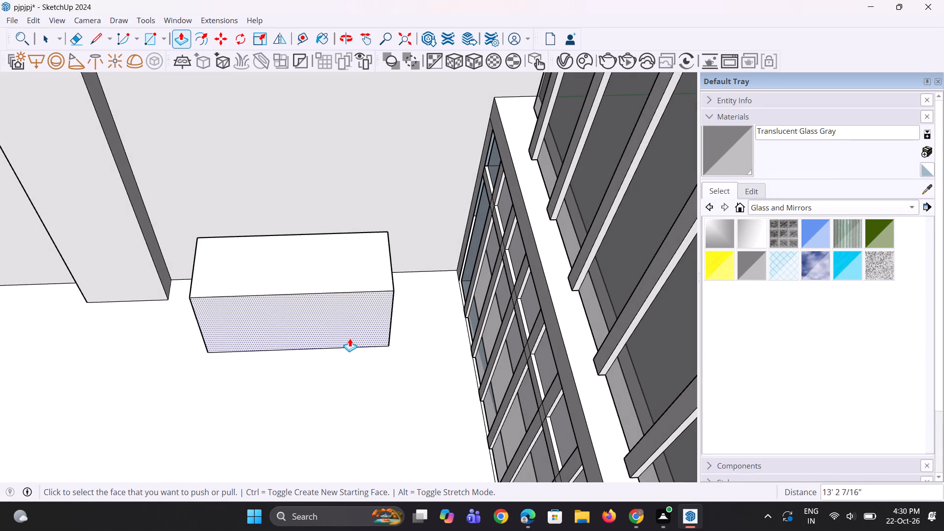
pyautogui.press('f')
pyautogui.click(338, 347)
pyautogui.click(337, 343)
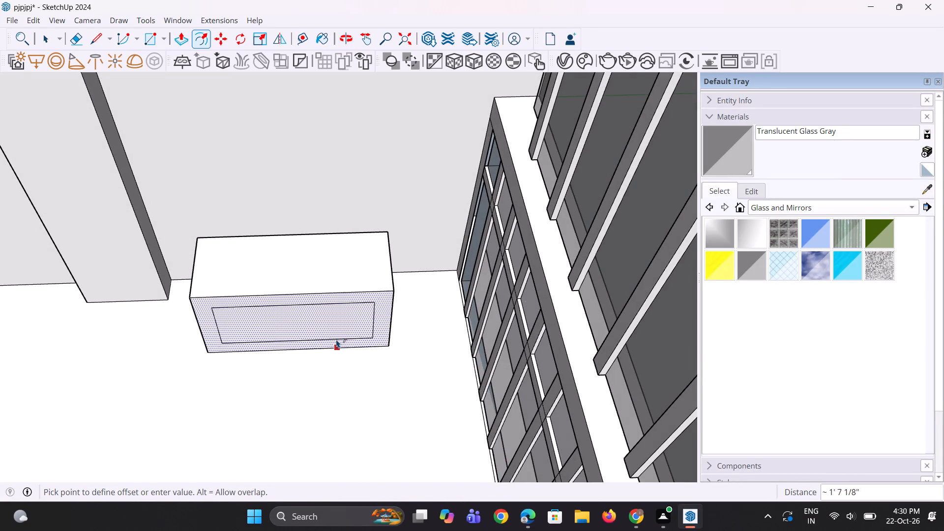
pyautogui.click(336, 338)
# Push the inner rectangle of the box's front face inward to form a shallow recess.
pyautogui.moveTo(294, 336); pyautogui.dragTo(369, 312, button='middle')
pyautogui.scroll(1, 322, 316)
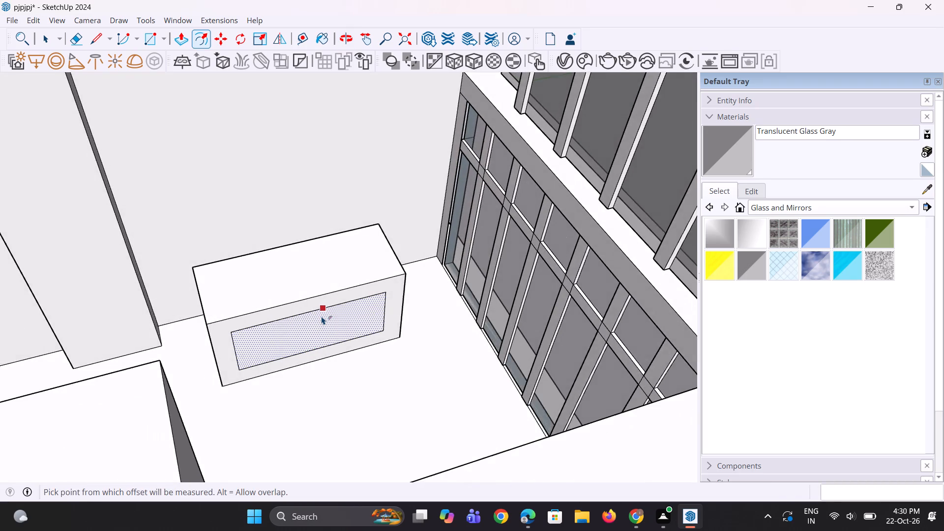
pyautogui.scroll(1, 322, 316)
pyautogui.press('space')
pyautogui.press('p')
pyautogui.click(327, 331)
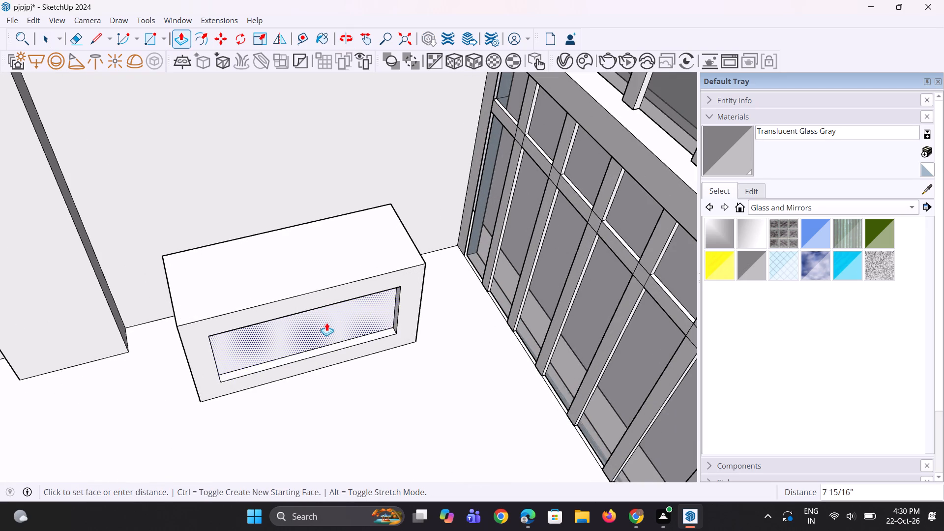
pyautogui.click(325, 319)
# Push the frame around the recess back about 1' so it lines up with the recessed panel.
pyautogui.press('Escape')
pyautogui.moveTo(281, 324); pyautogui.dragTo(277, 311, button='middle')
pyautogui.press('space')
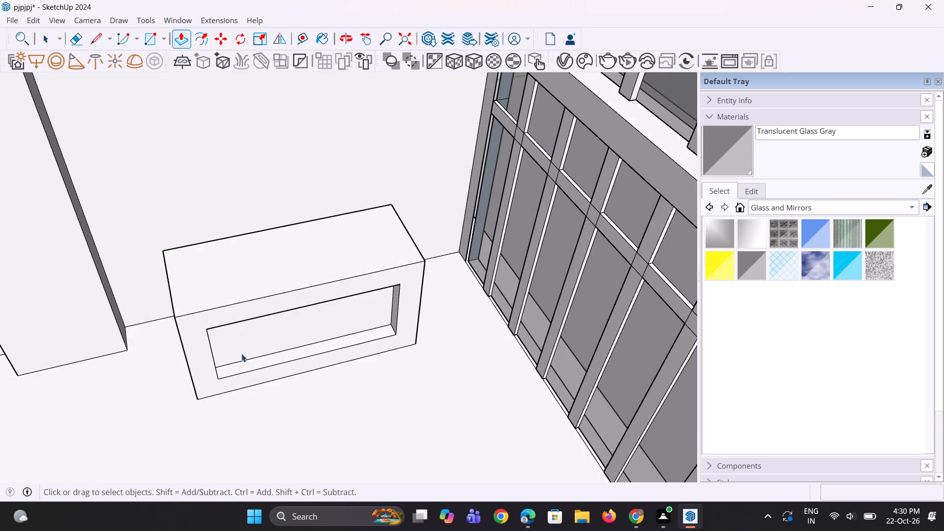
pyautogui.press('space')
pyautogui.press('p')
pyautogui.click(208, 363)
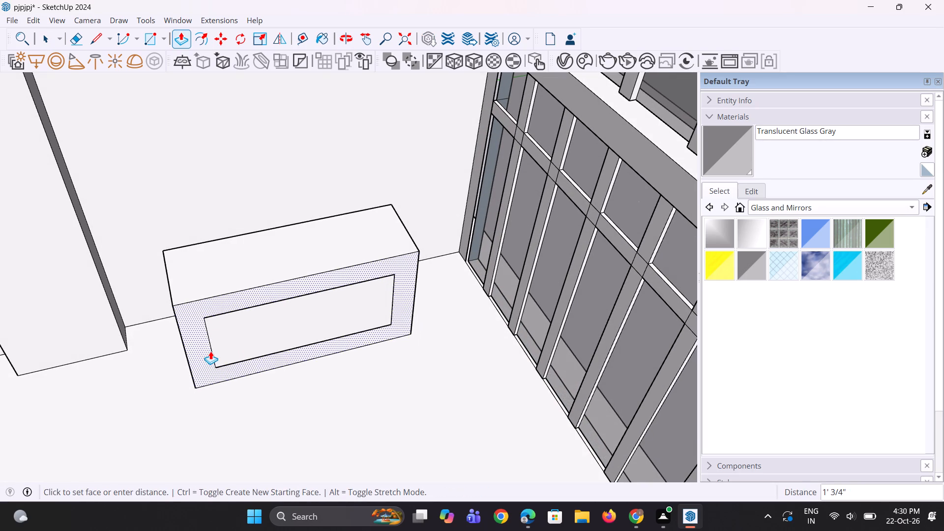
pyautogui.click(210, 351)
# Push the inner panel of the box's front face inward about 1' 4 1/2" to recess it within the frame.
pyautogui.click(249, 342)
pyautogui.click(250, 327)
# Inspect the recessed front of the box and fit the entire model in view.
pyautogui.scroll(1, 271, 340)
pyautogui.moveTo(271, 340); pyautogui.dragTo(289, 313, button='middle')
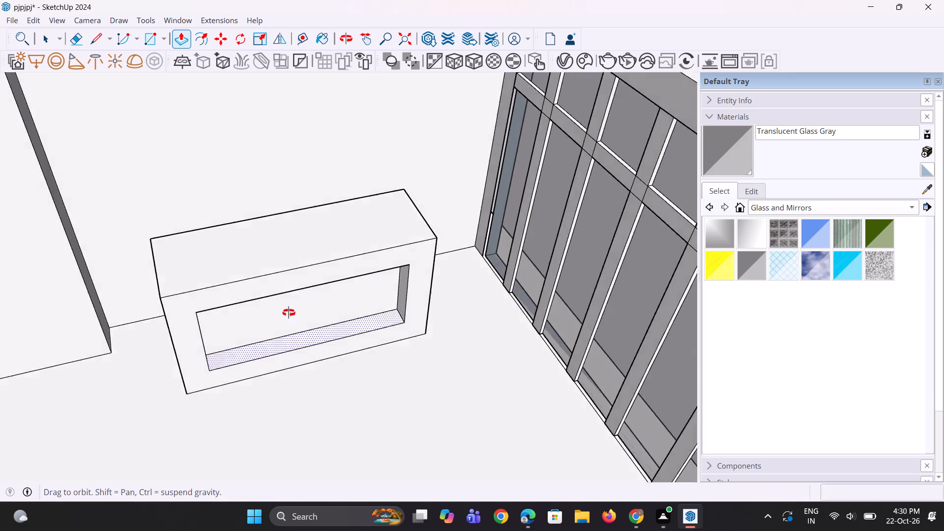
pyautogui.moveTo(289, 313); pyautogui.dragTo(298, 304, button='middle')
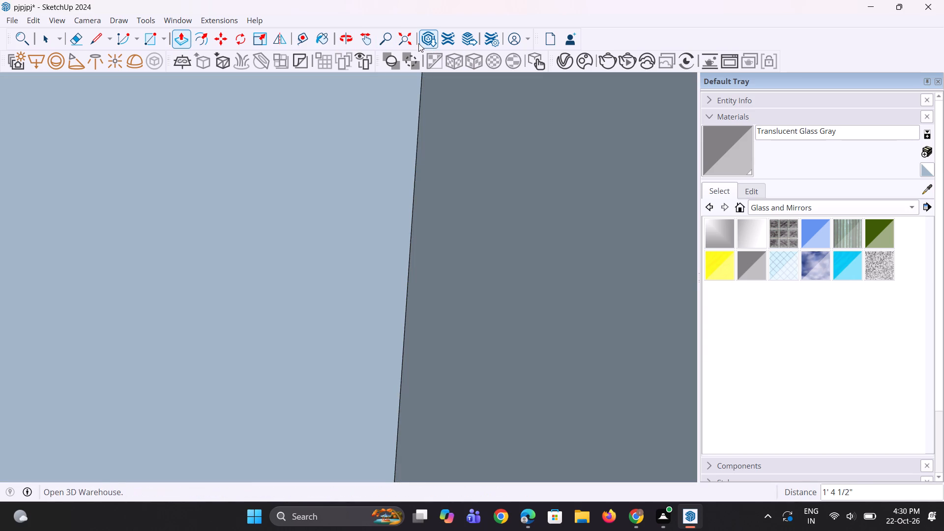
pyautogui.click(402, 44)
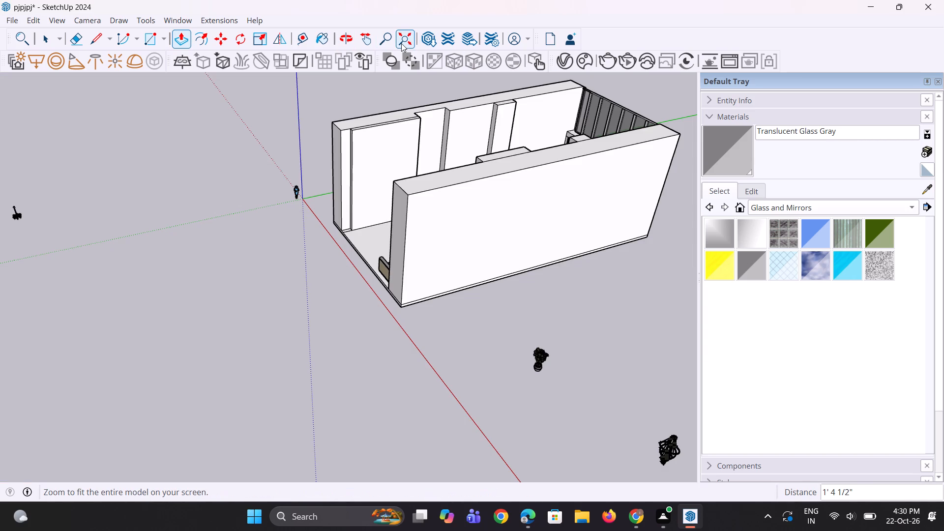
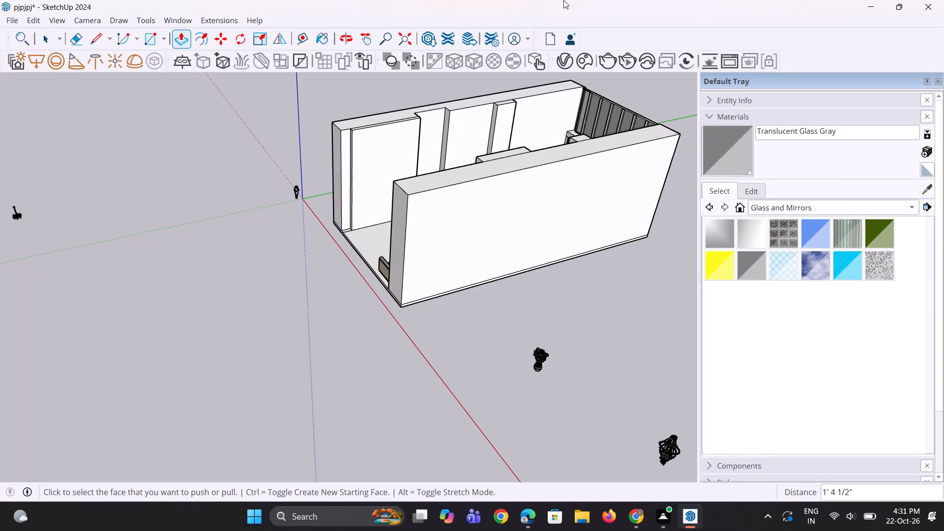
# Push the block's front frame back toward the wall to make the block shallower, repeating the push on the recessed inner panel.
pyautogui.moveTo(450, 152); pyautogui.dragTo(501, 246, button='middle')
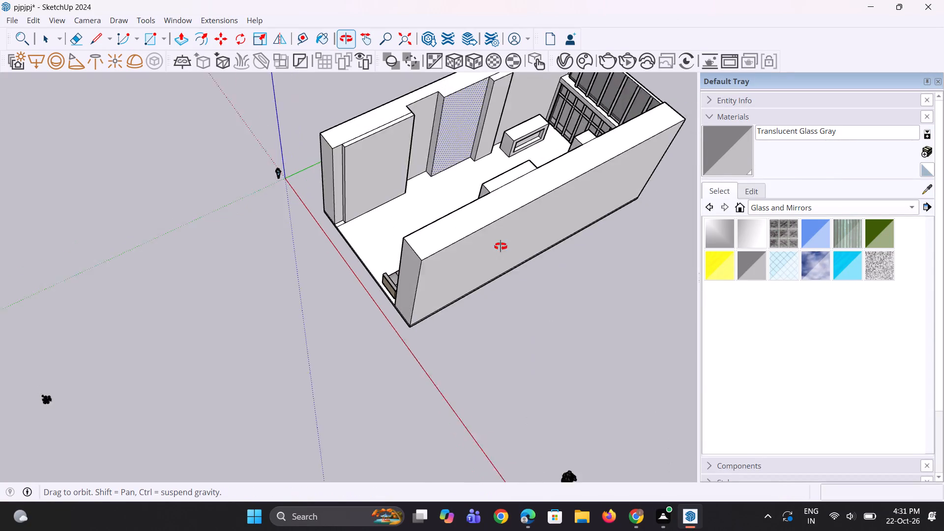
pyautogui.moveTo(501, 246); pyautogui.dragTo(553, 209, button='middle')
pyautogui.scroll(-1, 520, 183)
pyautogui.scroll(15, 457, 101)
pyautogui.moveTo(501, 163); pyautogui.dragTo(524, 159, button='middle')
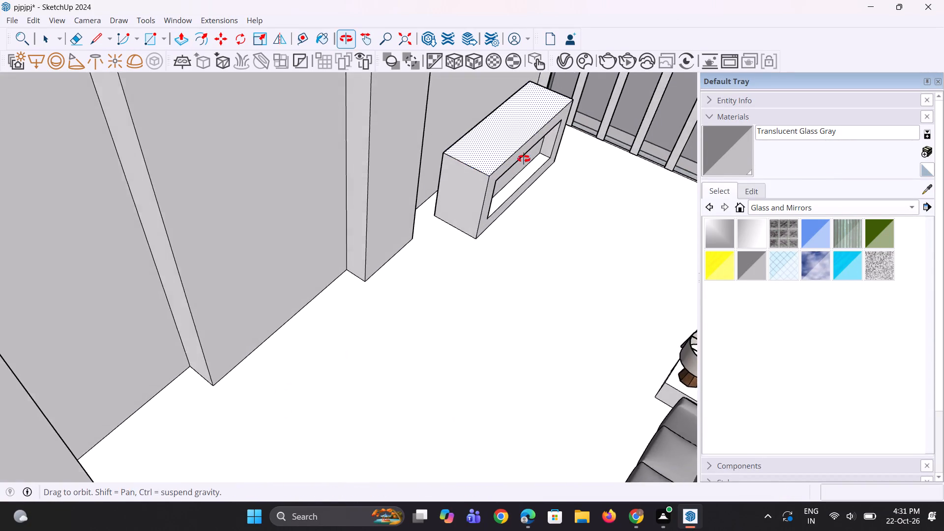
pyautogui.moveTo(524, 159); pyautogui.dragTo(527, 156, button='middle')
pyautogui.scroll(2, 496, 186)
pyautogui.click(483, 198)
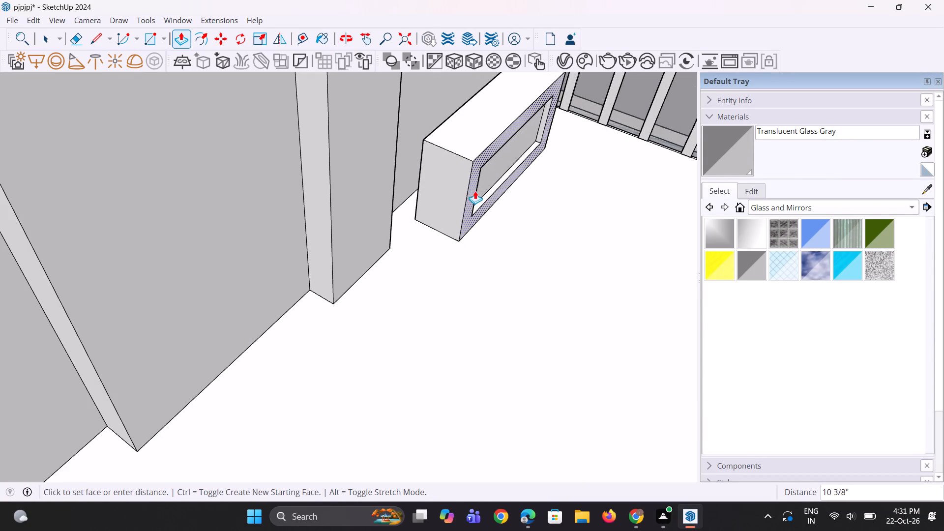
pyautogui.click(464, 180)
pyautogui.doubleClick(486, 178)
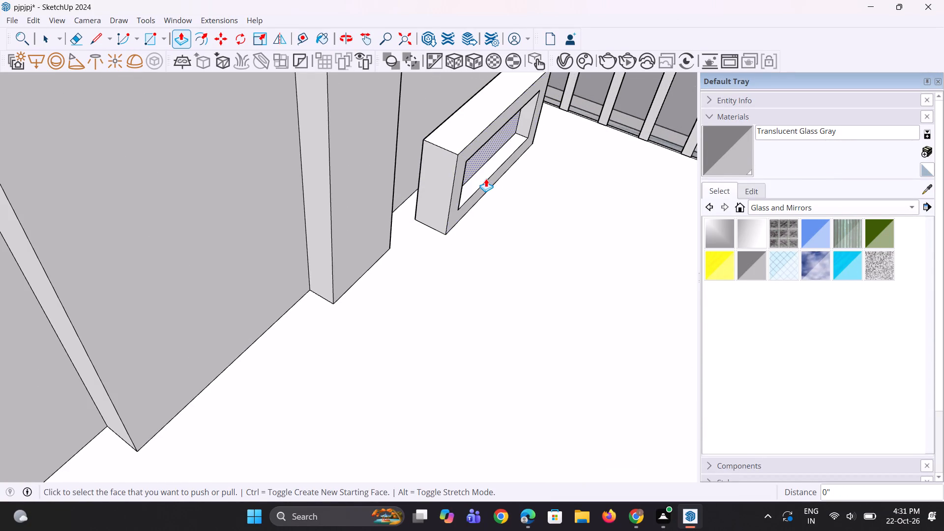
# Inspect the shallower recessed block and its position along the long wall from several viewpoints.
pyautogui.moveTo(461, 179); pyautogui.dragTo(445, 197, button='middle')
pyautogui.scroll(-6, 444, 179)
pyautogui.scroll(1, 462, 174)
pyautogui.moveTo(462, 173); pyautogui.dragTo(431, 143, button='middle')
pyautogui.scroll(-4, 476, 195)
pyautogui.moveTo(477, 191); pyautogui.dragTo(491, 182, button='middle')
pyautogui.press('space')
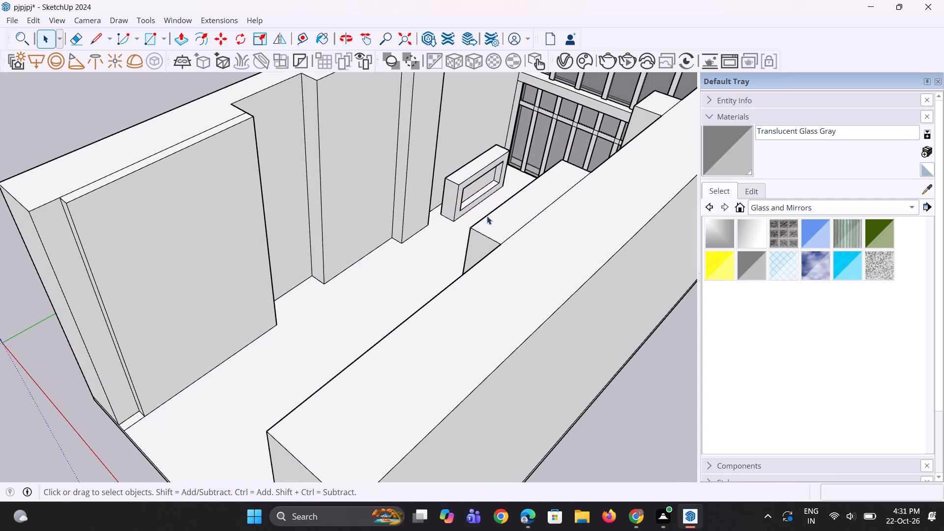
pyautogui.press('space')
pyautogui.scroll(-4, 450, 243)
pyautogui.moveTo(454, 247); pyautogui.dragTo(488, 242, button='middle')
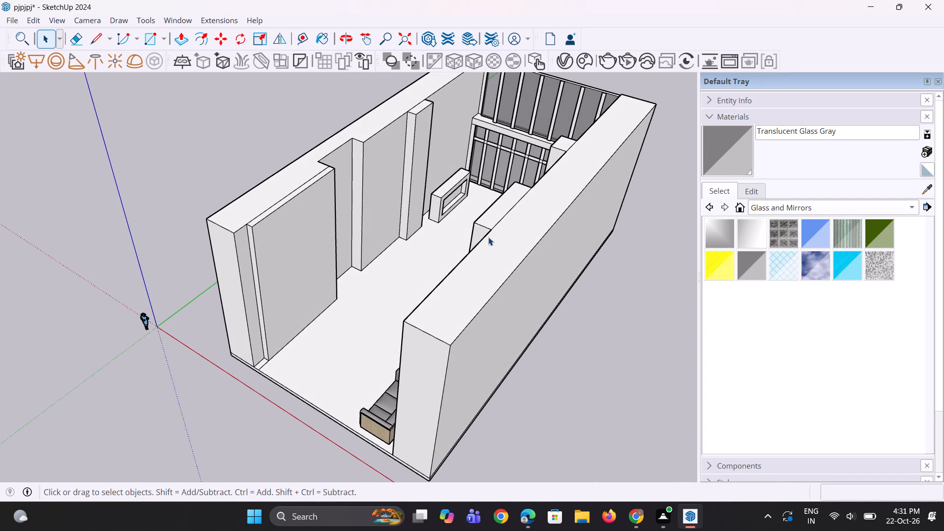
pyautogui.moveTo(496, 251); pyautogui.dragTo(502, 269, button='middle')
pyautogui.scroll(4, 447, 213)
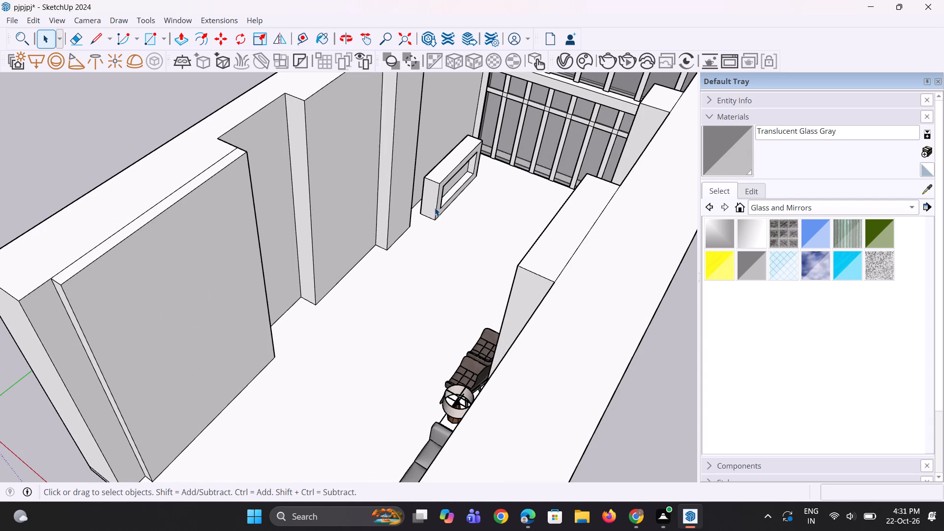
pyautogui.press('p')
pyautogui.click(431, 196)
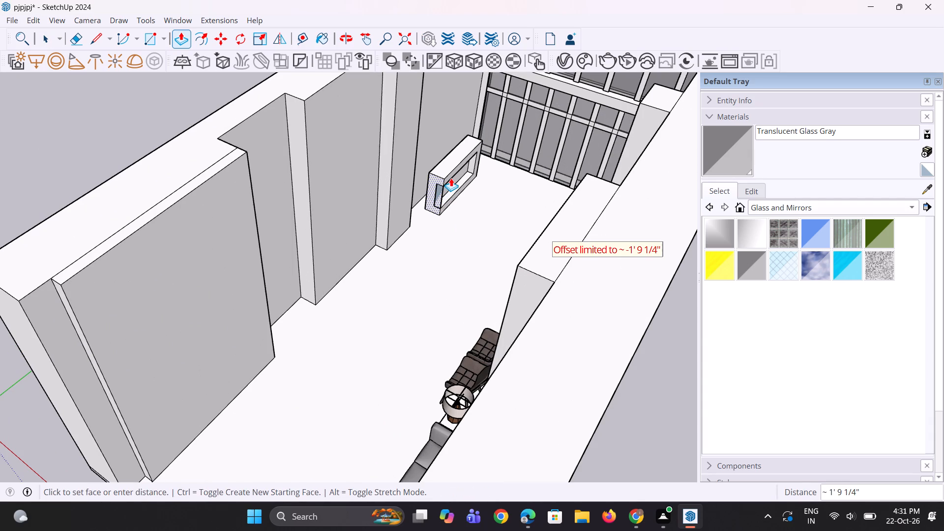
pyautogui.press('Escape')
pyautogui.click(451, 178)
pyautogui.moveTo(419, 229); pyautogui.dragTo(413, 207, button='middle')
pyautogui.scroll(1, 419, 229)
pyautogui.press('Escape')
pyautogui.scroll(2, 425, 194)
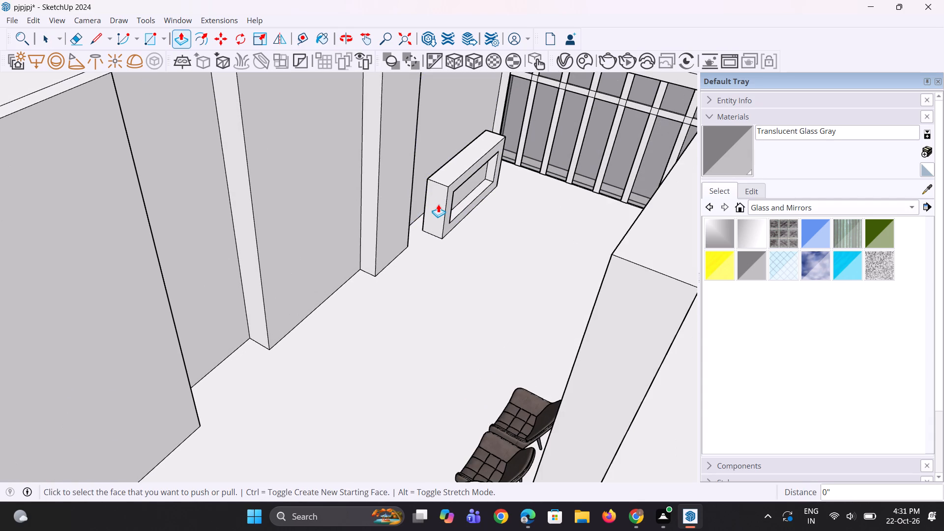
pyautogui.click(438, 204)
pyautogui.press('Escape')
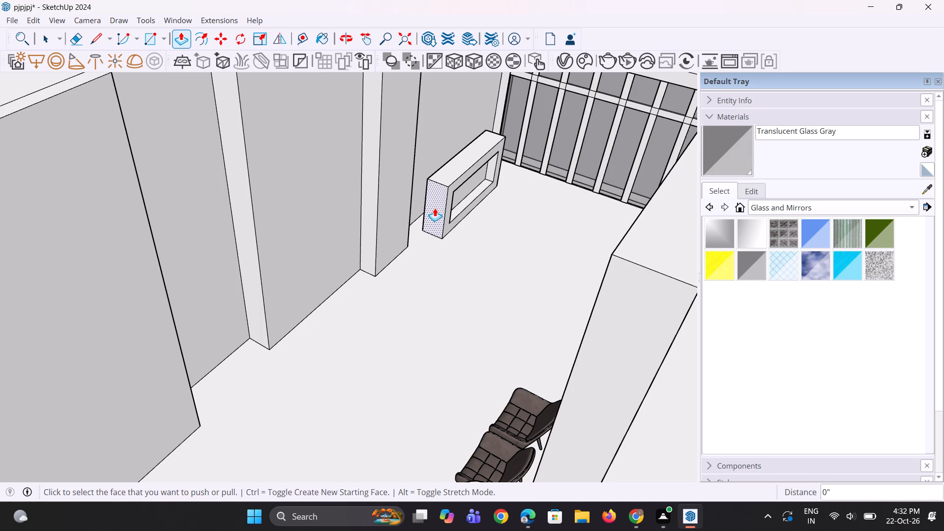
# Extend the block's near end face about 4' 7" along the wall as a new section with its own starting face.
pyautogui.click(435, 208)
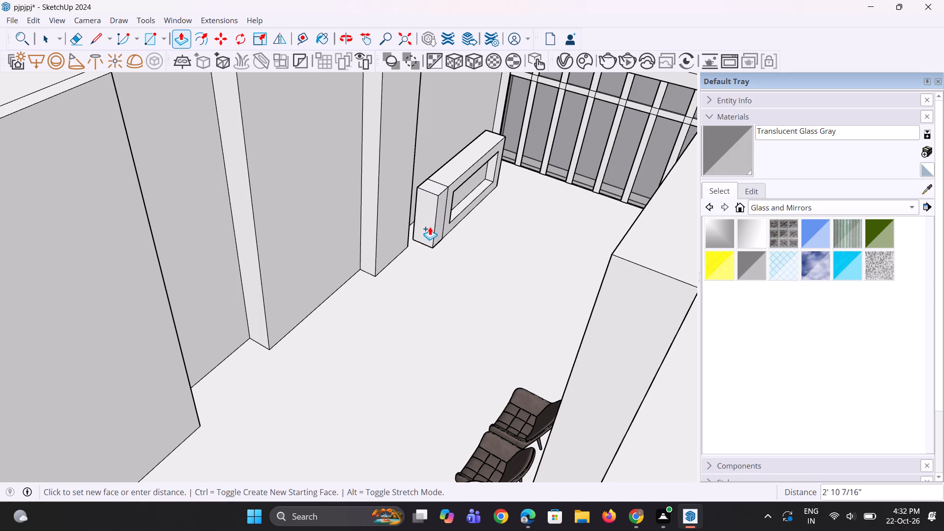
pyautogui.click(413, 192)
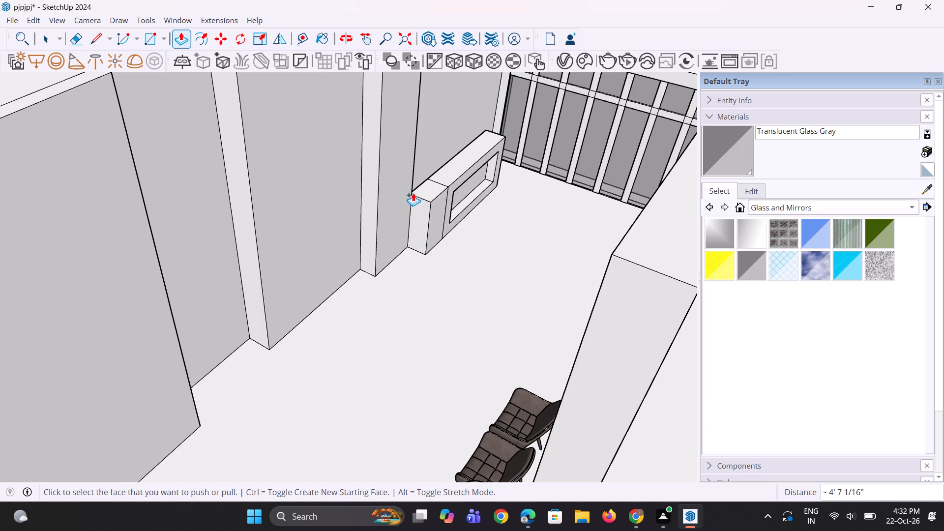
pyautogui.moveTo(428, 215); pyautogui.dragTo(415, 206, button='middle')
pyautogui.press('space')
pyautogui.press('space')
# Offset the outline of the new end section's front face inward by about 1' 2 3/4".
pyautogui.click(441, 221)
pyautogui.scroll(2, 435, 231)
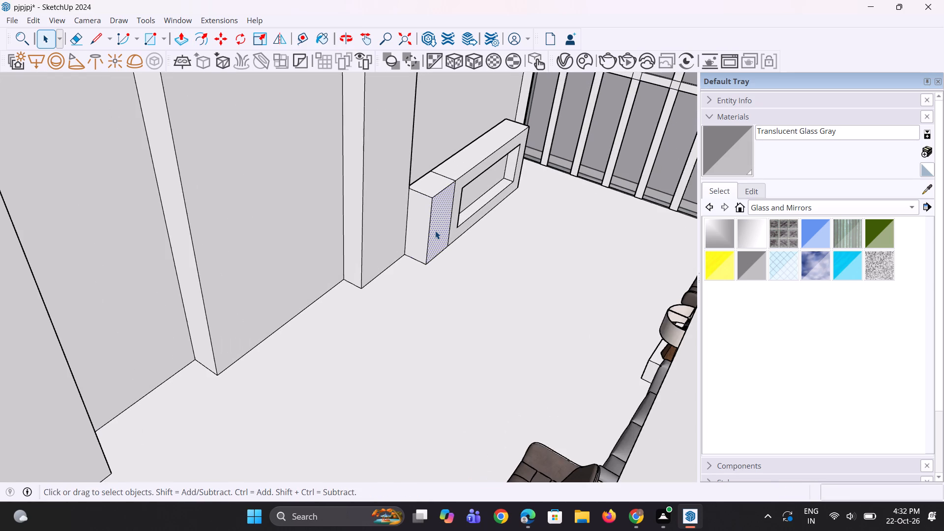
pyautogui.press('f')
pyautogui.click(426, 226)
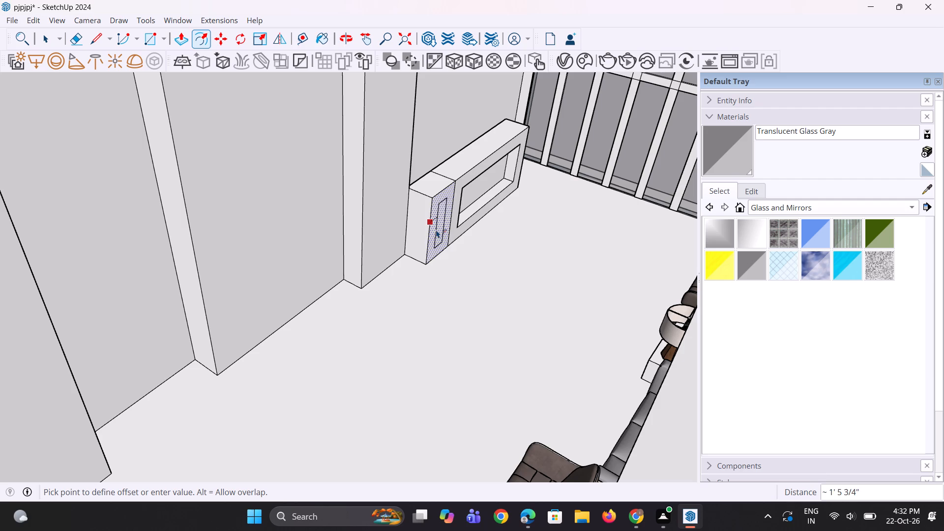
pyautogui.click(435, 228)
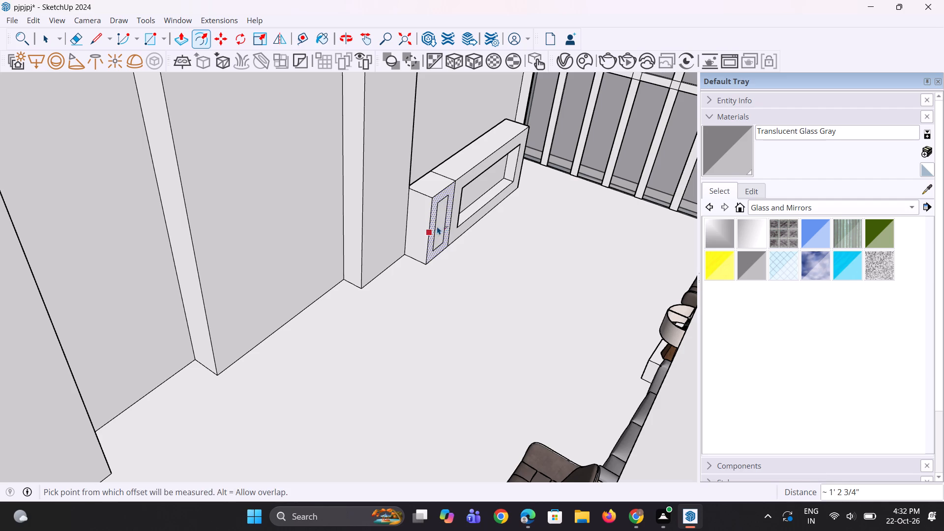
pyautogui.press('space')
# Push the inner rectangle of the end section's front face inward about 1' 1/2" to form a narrow recess.
pyautogui.scroll(3, 441, 225)
pyautogui.press('p')
pyautogui.click(443, 221)
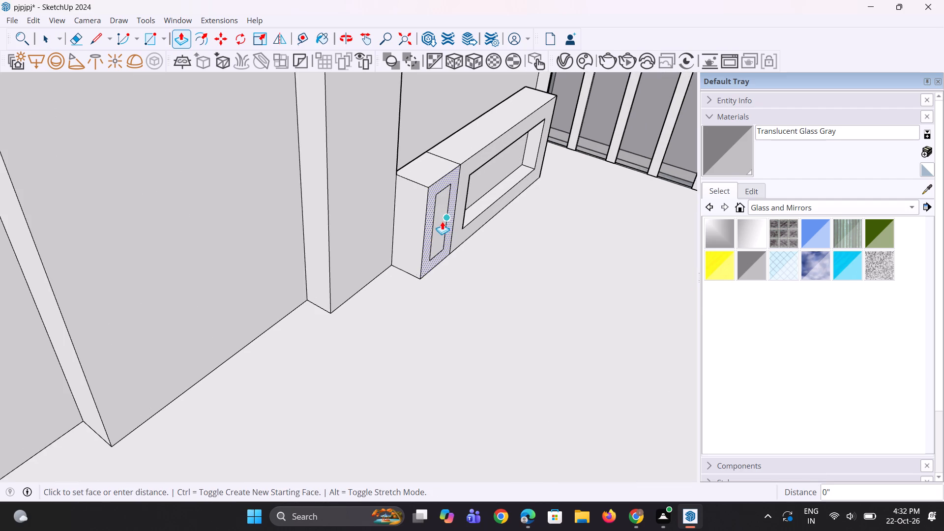
pyautogui.press('Escape')
pyautogui.scroll(3, 442, 221)
pyautogui.press('n')
pyautogui.press('space')
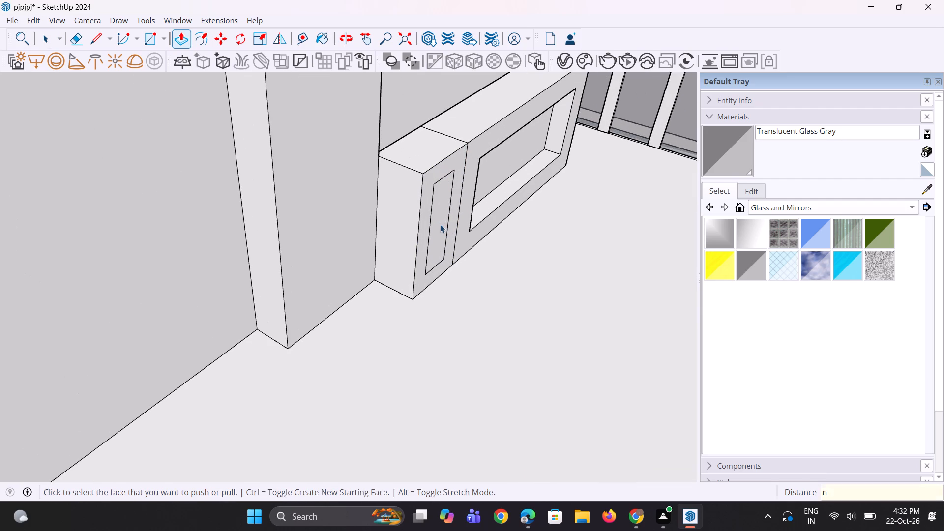
pyautogui.click(440, 224)
pyautogui.press('space')
pyautogui.press('p')
pyautogui.doubleClick(440, 224)
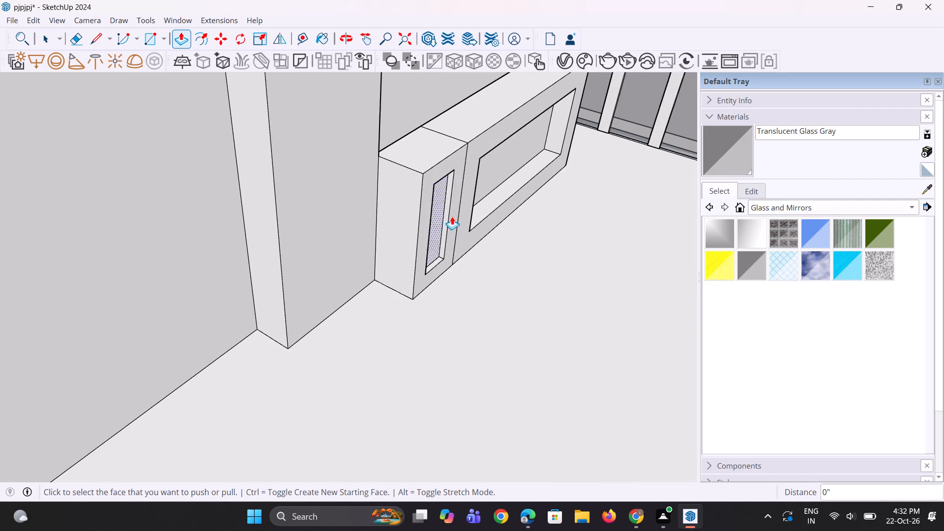
pyautogui.click(441, 222)
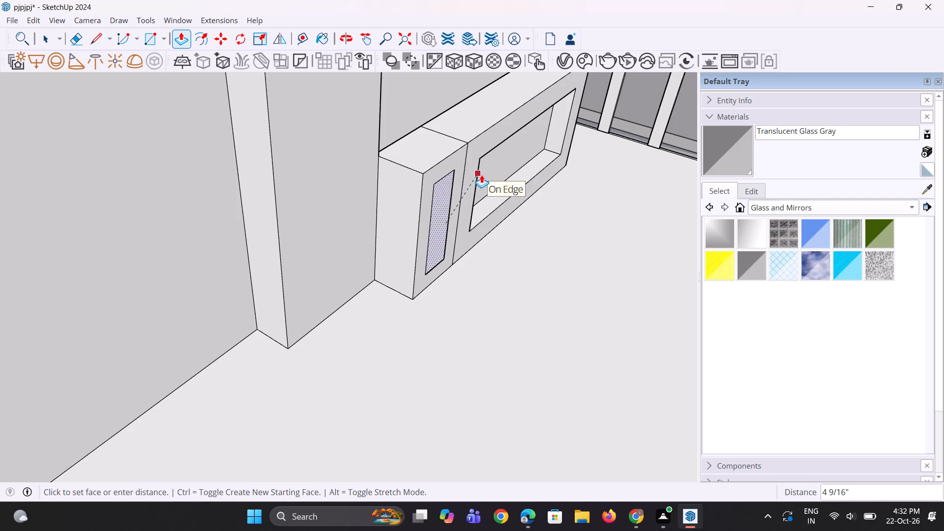
pyautogui.click(486, 174)
# Inspect the two recessed sections of the block from the front and fit the entire model in view.
pyautogui.moveTo(472, 222); pyautogui.dragTo(360, 212, button='middle')
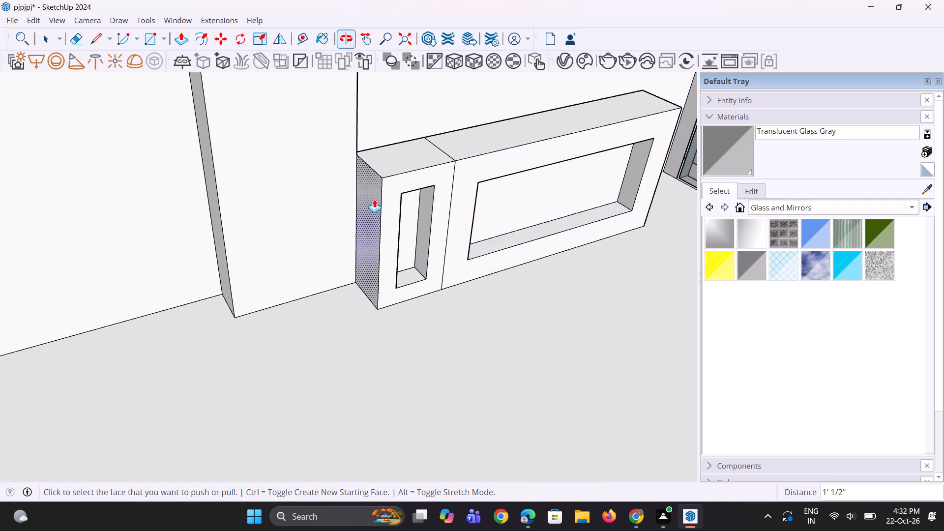
pyautogui.scroll(-5, 438, 226)
pyautogui.moveTo(435, 223); pyautogui.dragTo(425, 214, button='middle')
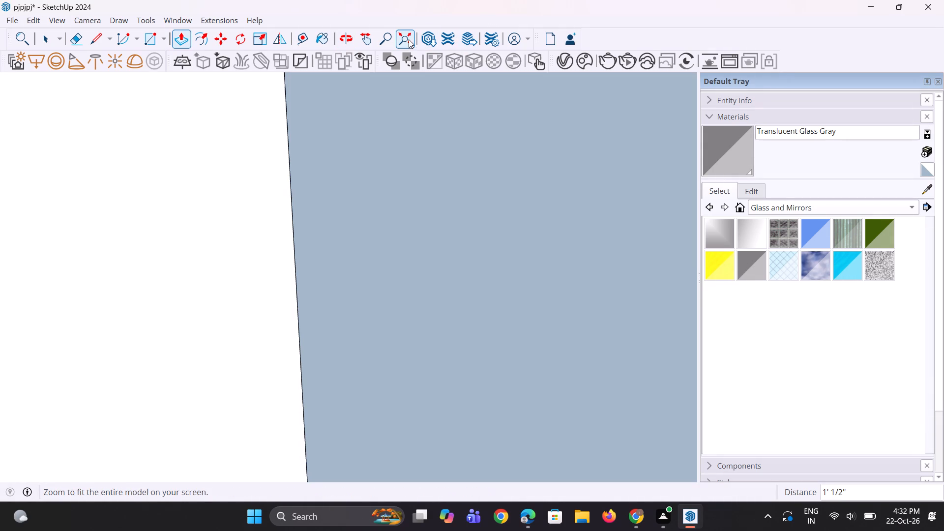
pyautogui.click(408, 40)
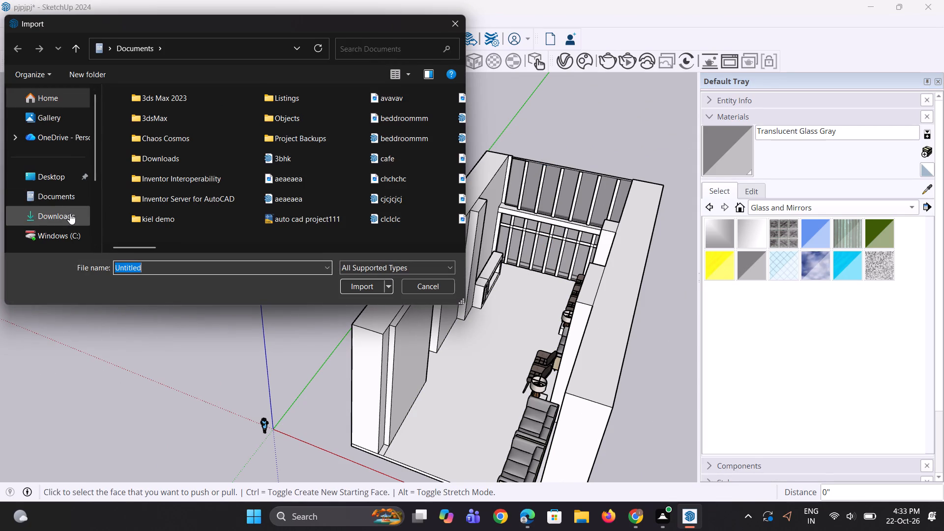
# Browse the Downloads folder for a file to import into the model.
pyautogui.click(70, 213)
pyautogui.scroll(-5, 209, 188)
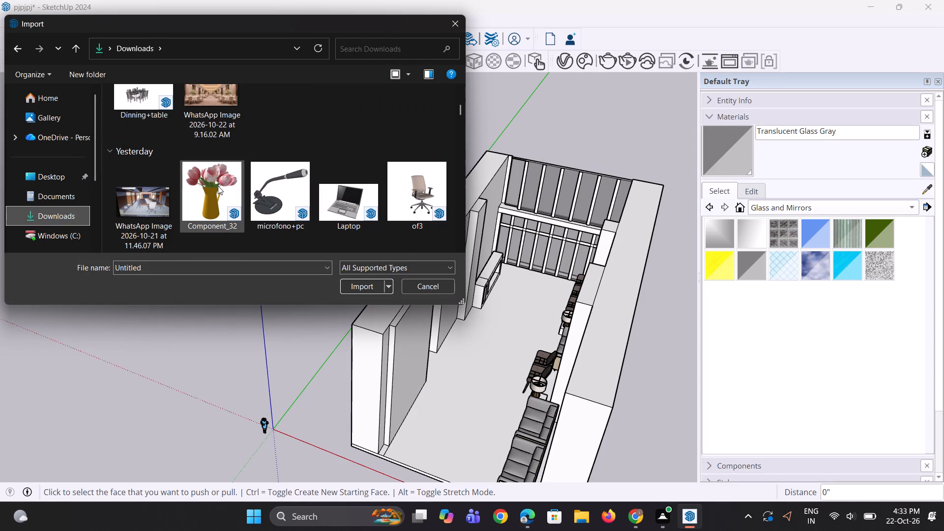
pyautogui.scroll(-3, 231, 183)
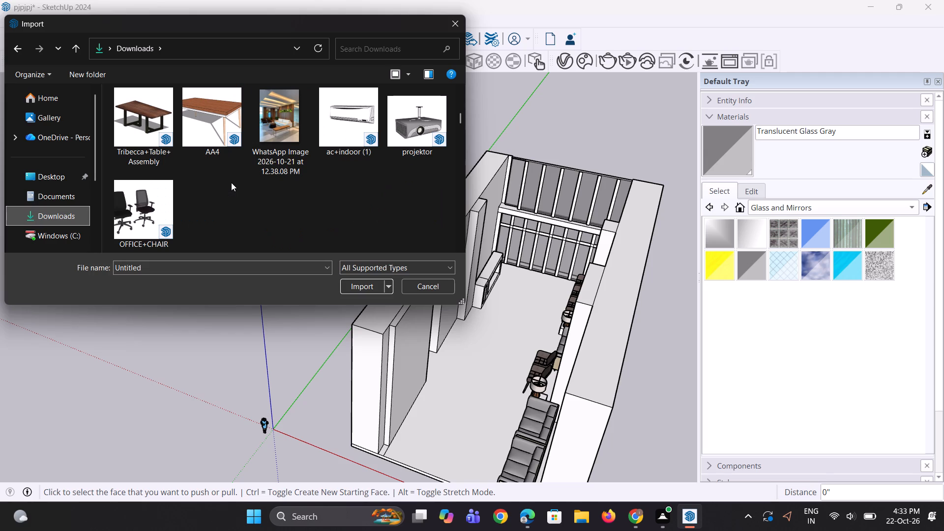
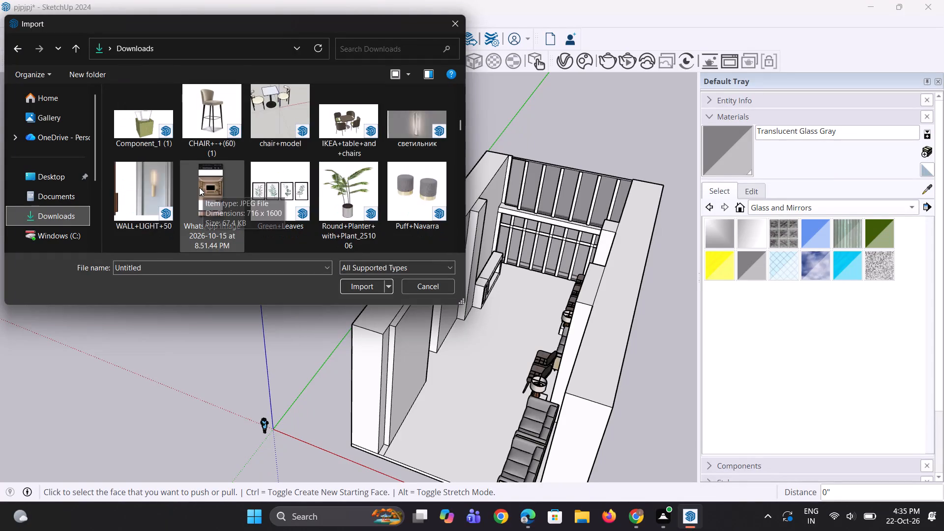
# Find the Plante+4 (1) plant model in the Downloads folder and try to bring it into the waiting-room model.
pyautogui.scroll(-2, 222, 183)
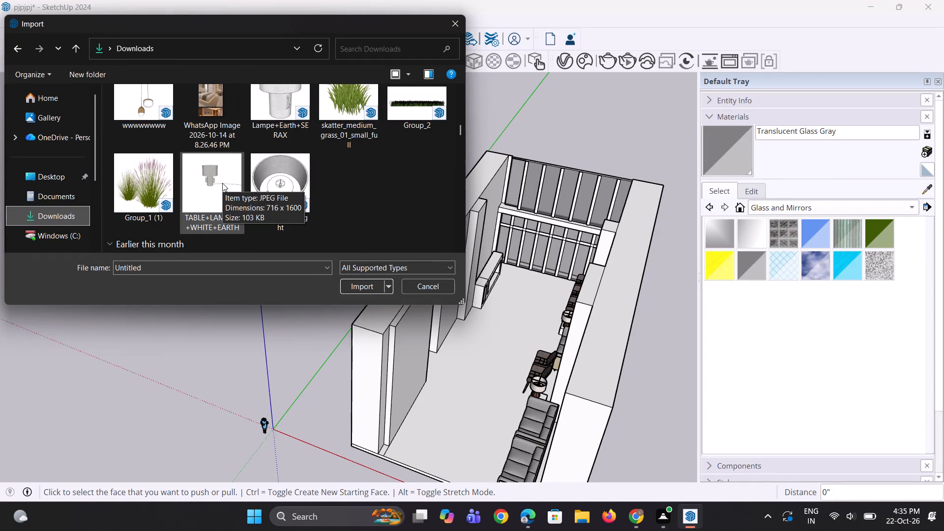
pyautogui.scroll(-1, 204, 181)
pyautogui.scroll(-2, 247, 201)
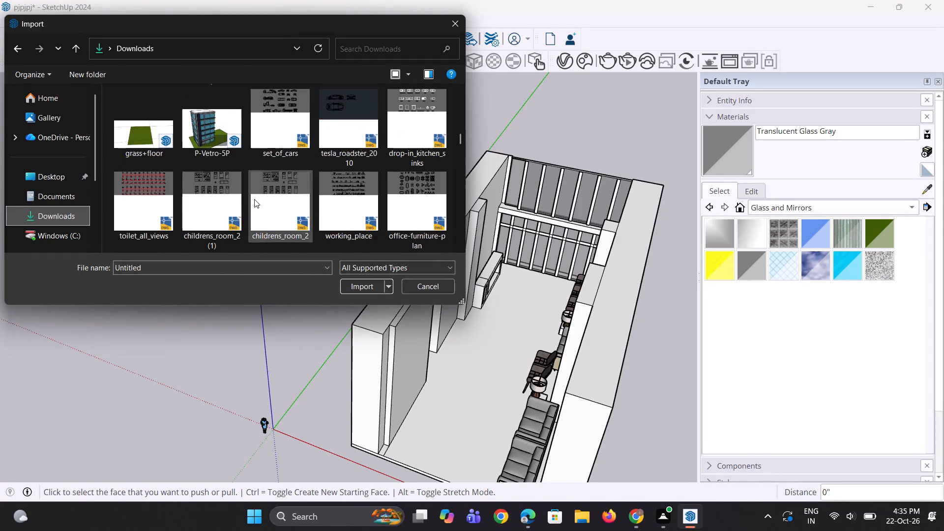
pyautogui.scroll(-2, 257, 198)
pyautogui.scroll(-2, 329, 166)
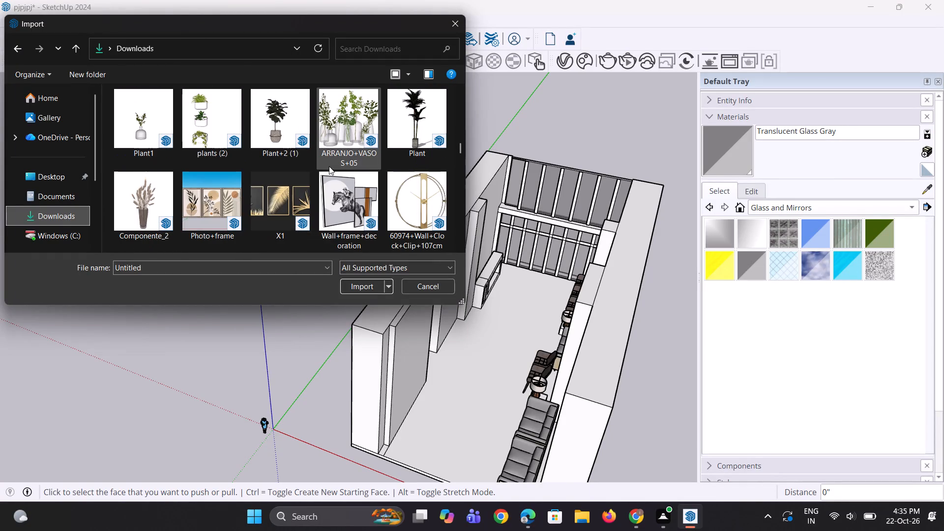
pyautogui.scroll(-1, 259, 160)
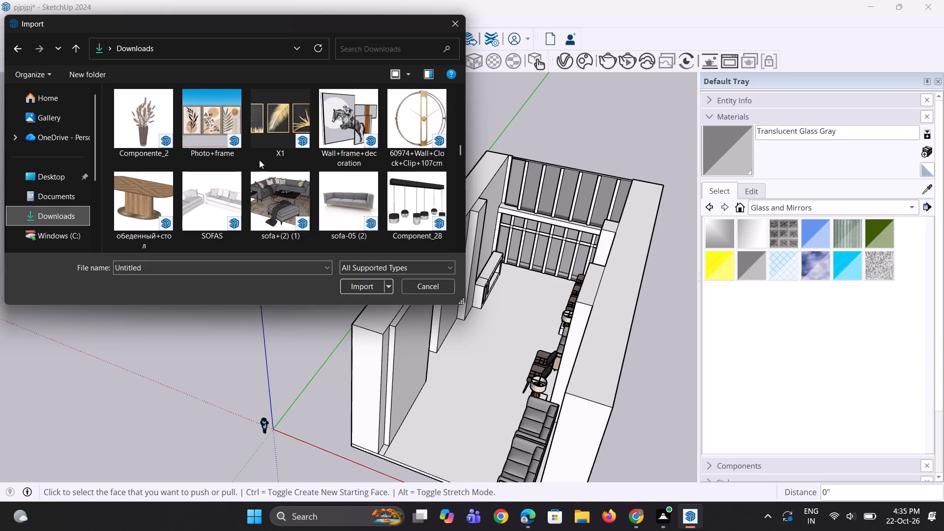
pyautogui.scroll(-5, 259, 160)
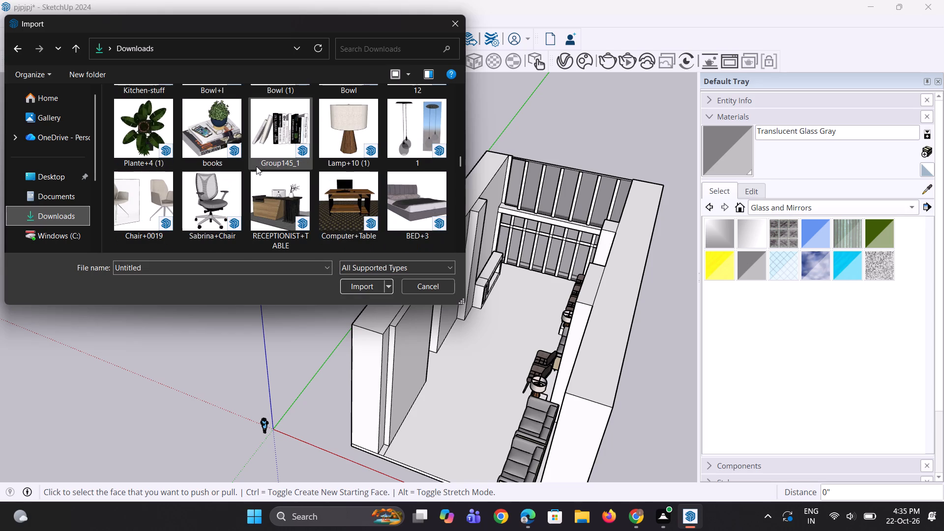
pyautogui.moveTo(136, 123); pyautogui.dragTo(247, 148)
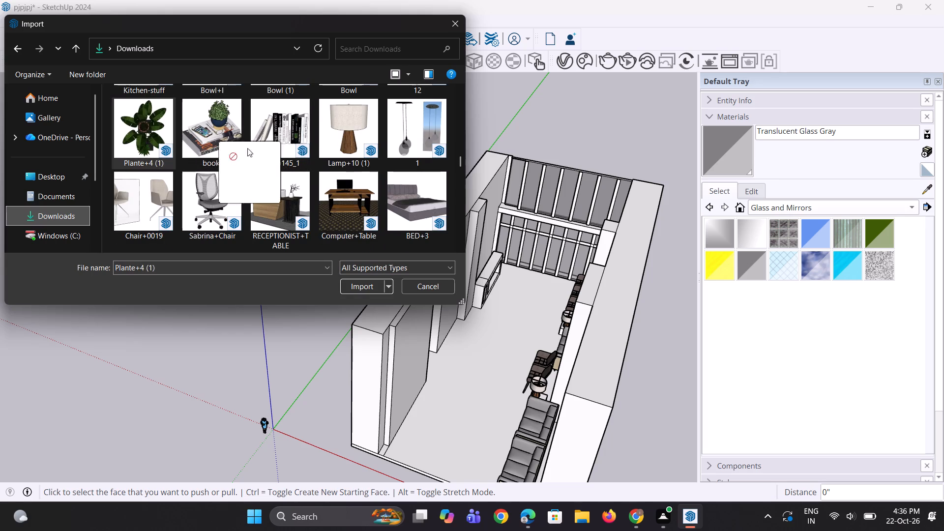
pyautogui.moveTo(247, 148); pyautogui.dragTo(522, 263)
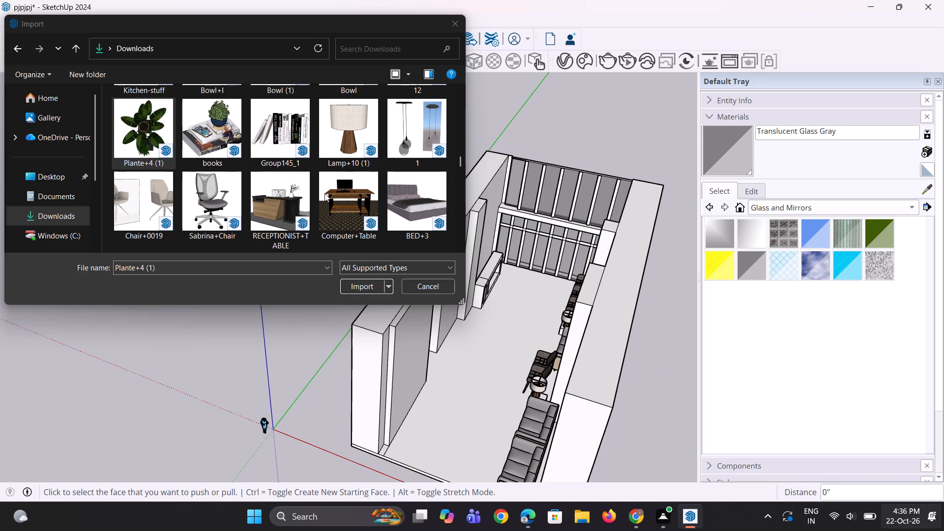
pyautogui.scroll(-2, 324, 193)
pyautogui.click(145, 132)
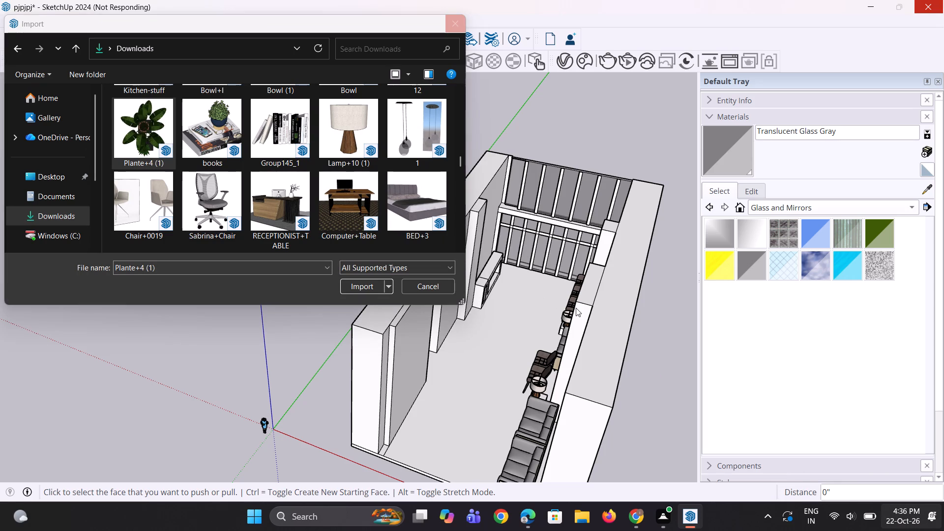
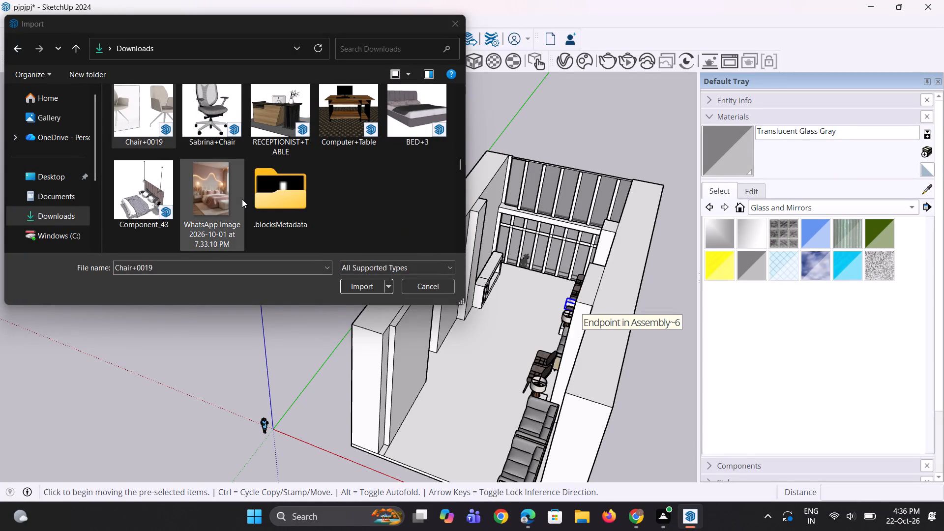
# Import the potted plant model 9 from the Downloads folder into the waiting-room model.
pyautogui.scroll(-5, 242, 199)
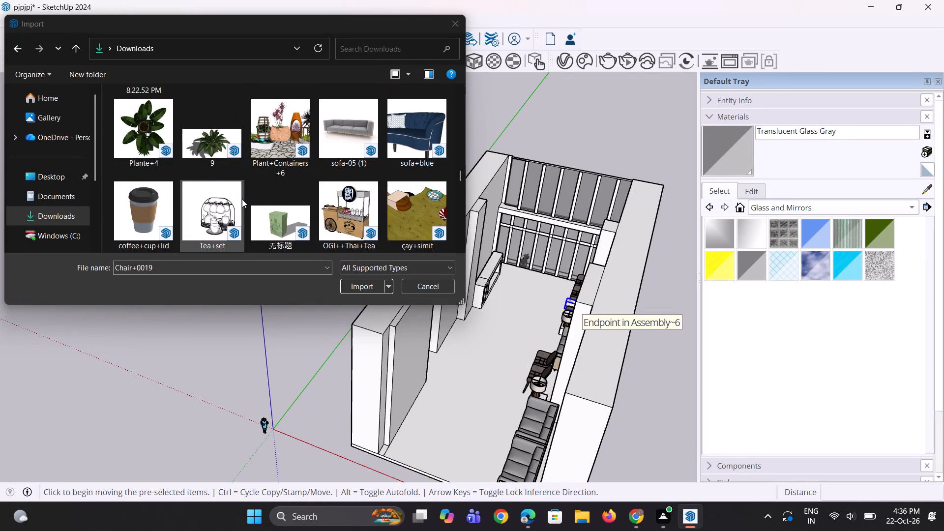
pyautogui.moveTo(206, 128); pyautogui.dragTo(655, 362)
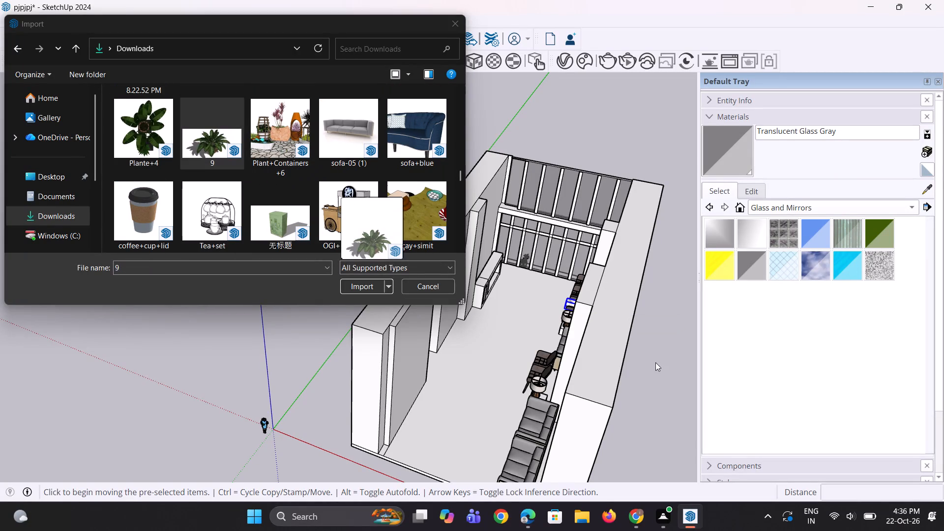
pyautogui.moveTo(655, 362); pyautogui.dragTo(578, 285)
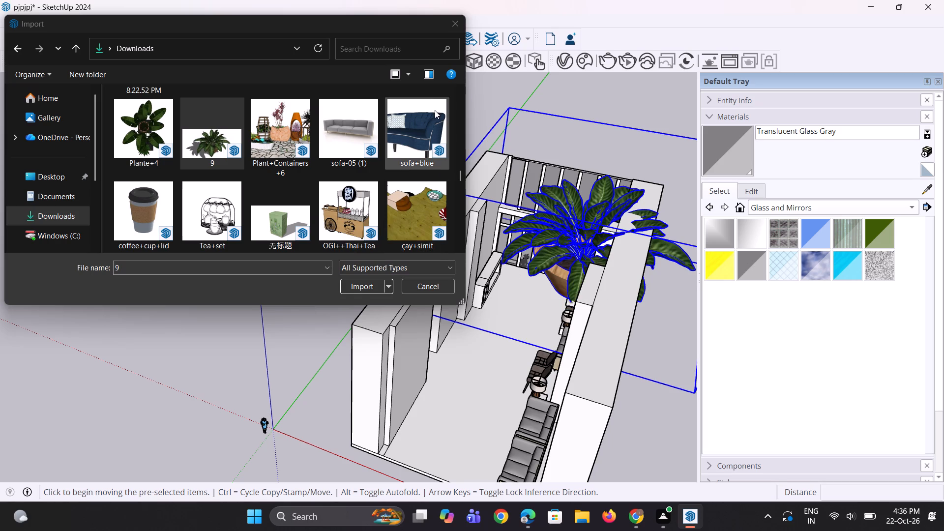
pyautogui.click(454, 18)
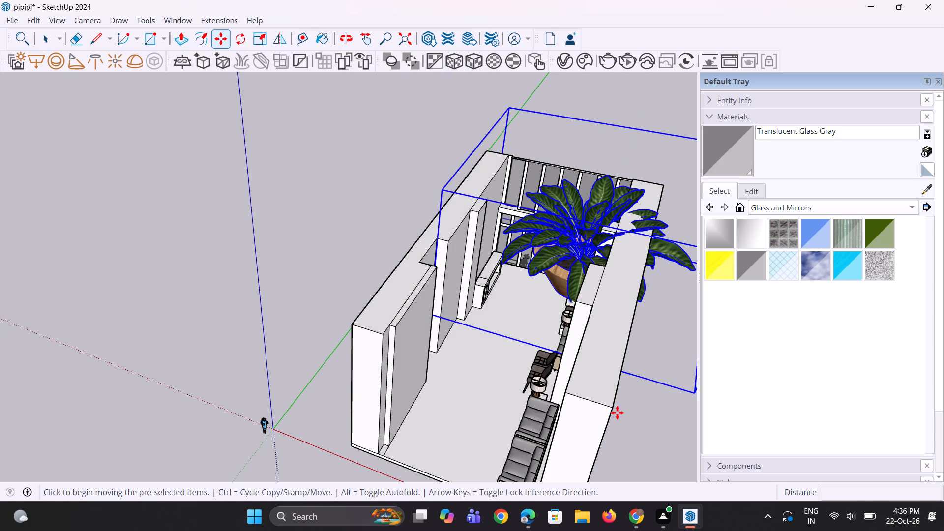
# Scale the imported potted plant uniformly down to about 0.12 of its size.
pyautogui.scroll(-2, 503, 346)
pyautogui.press('s')
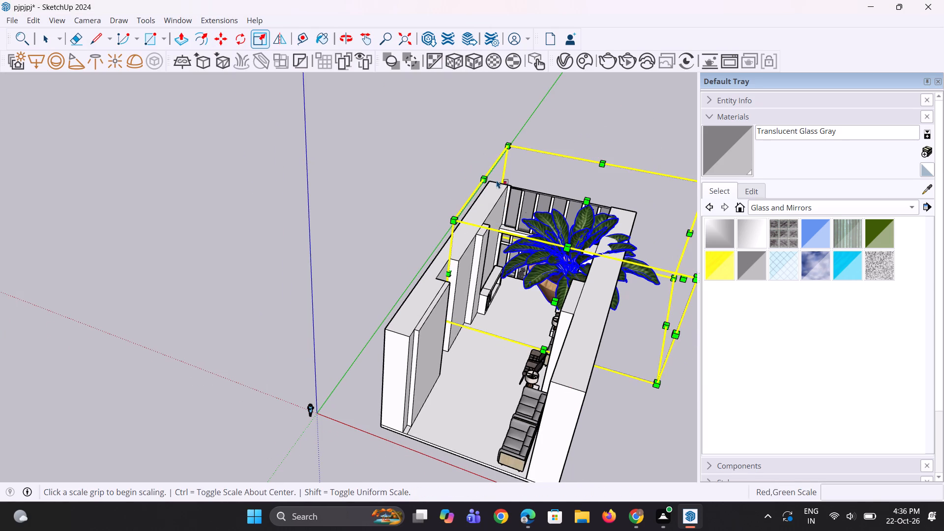
pyautogui.click(656, 385)
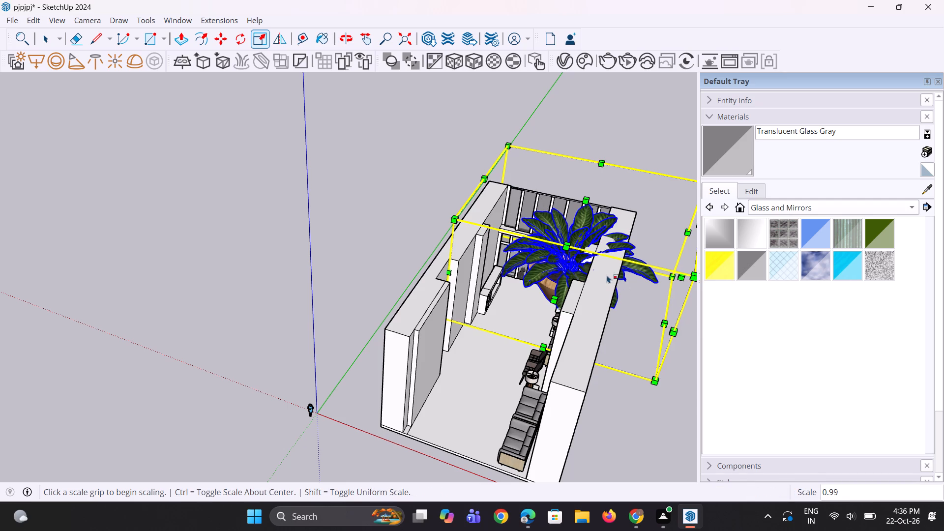
pyautogui.click(657, 383)
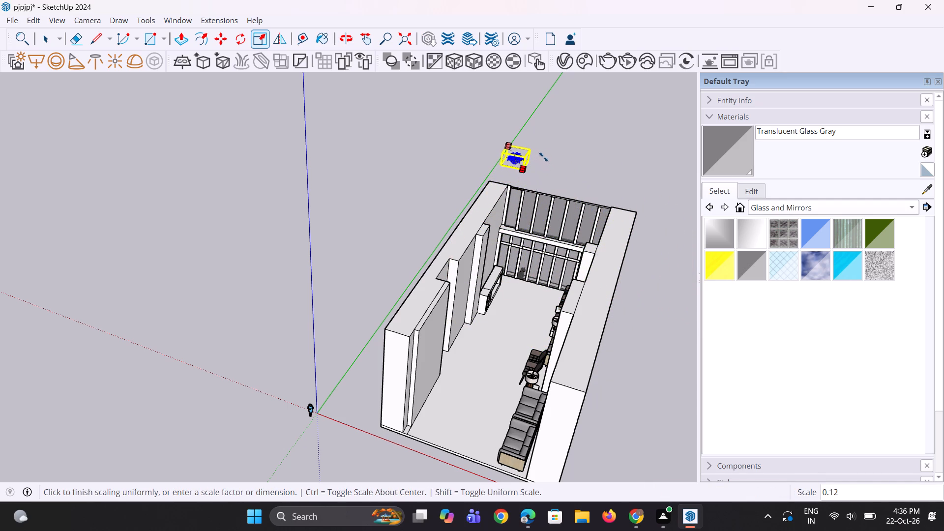
pyautogui.click(543, 157)
pyautogui.press('space')
pyautogui.press('space')
pyautogui.click(544, 162)
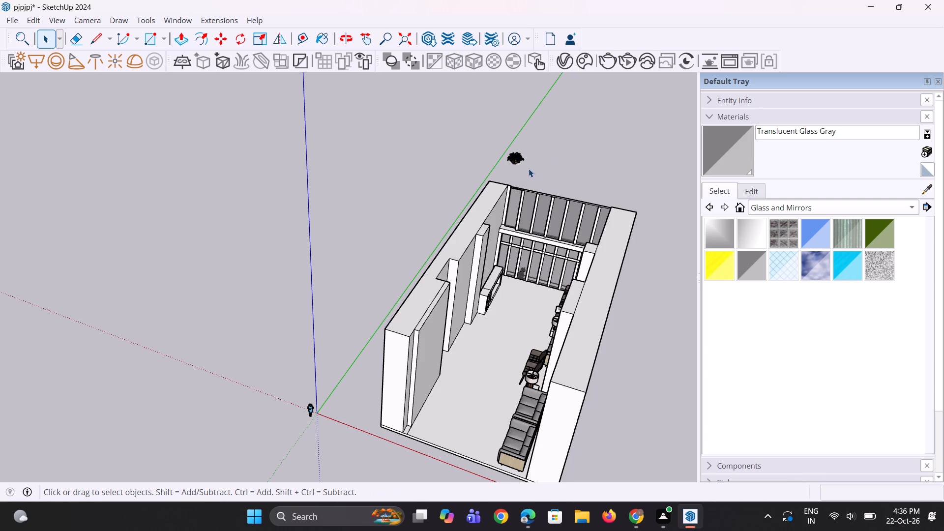
# Move the scaled plant about 48' from outside the room onto the low counter with framed openings along the wall.
pyautogui.scroll(5, 512, 174)
pyautogui.click(506, 147)
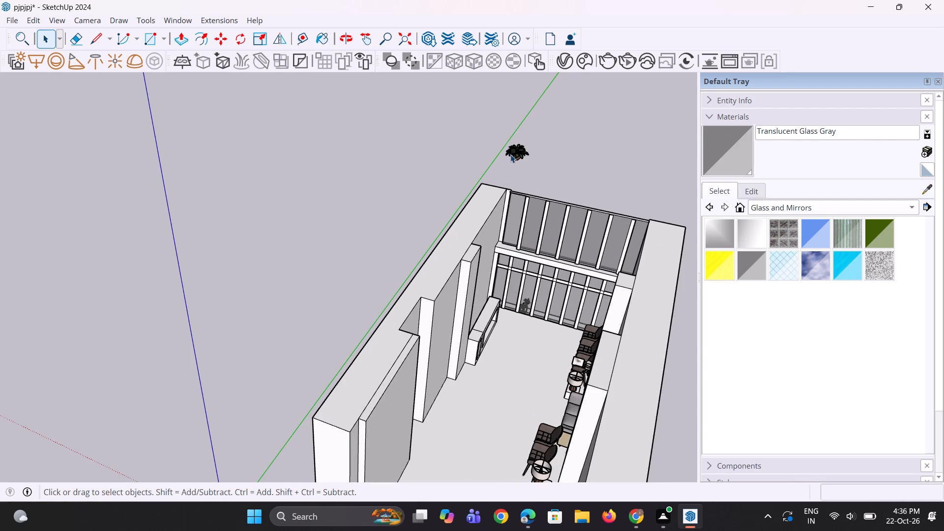
pyautogui.click(511, 155)
pyautogui.press('m')
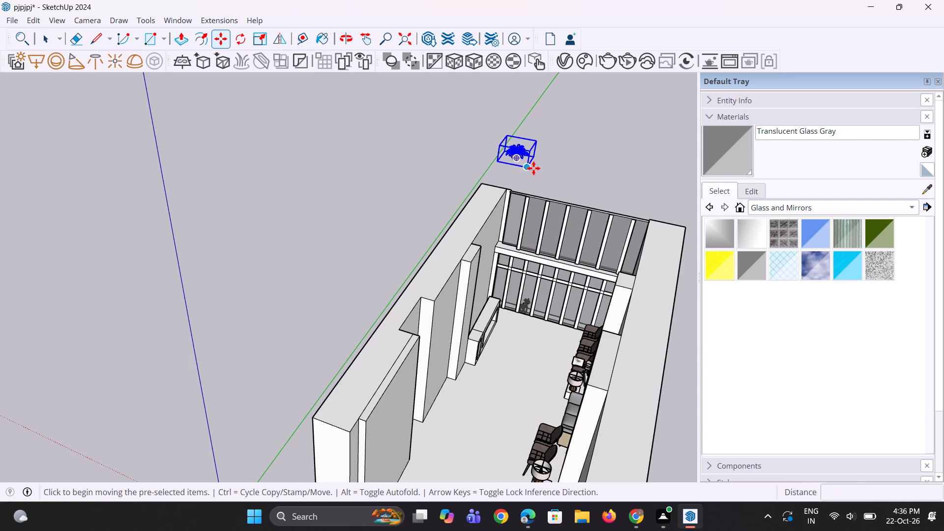
pyautogui.click(533, 168)
pyautogui.scroll(7, 499, 371)
pyautogui.scroll(3, 480, 319)
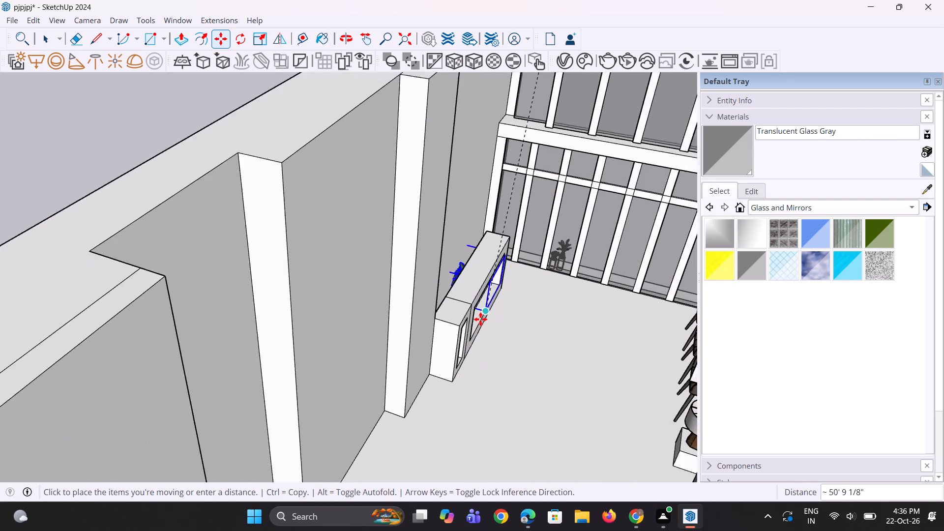
pyautogui.scroll(3, 480, 319)
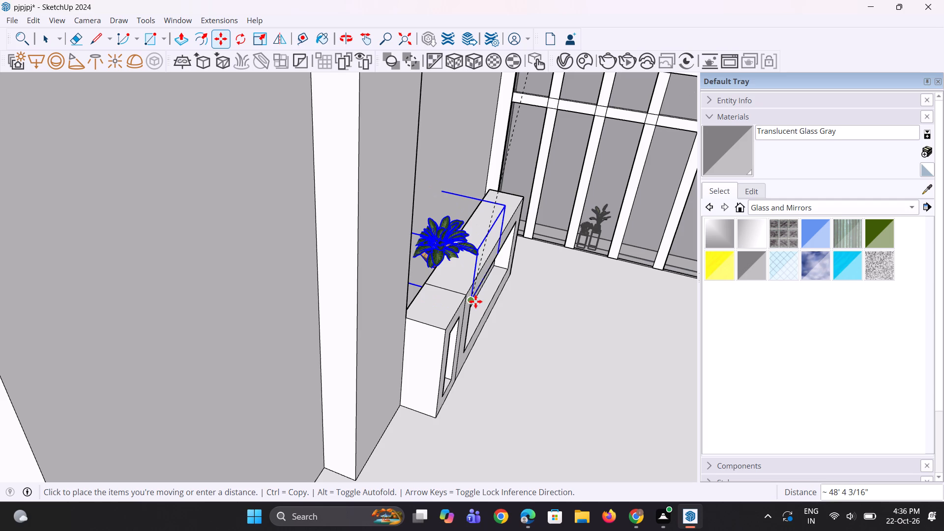
pyautogui.click(467, 292)
# Adjust the plant's position on the counter, shifting it about 1' along the counter and about 2' away from the wall.
pyautogui.moveTo(471, 298); pyautogui.dragTo(458, 295, button='middle')
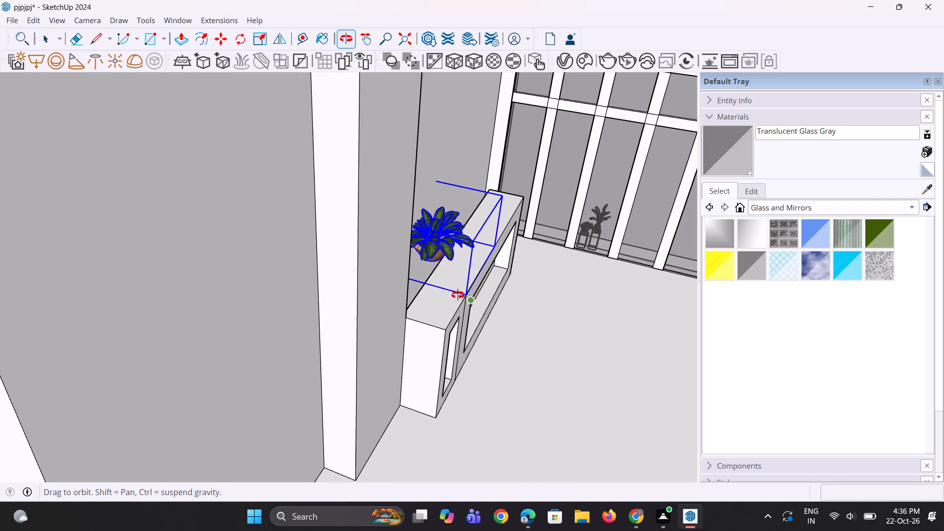
pyautogui.moveTo(458, 295); pyautogui.dragTo(316, 273, button='middle')
pyautogui.scroll(6, 414, 261)
pyautogui.click(447, 256)
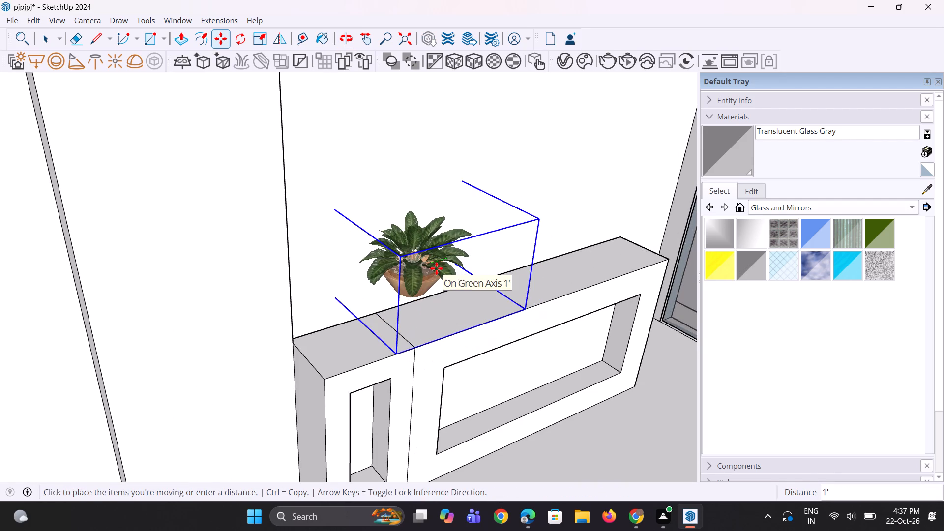
pyautogui.click(436, 271)
pyautogui.moveTo(433, 316); pyautogui.dragTo(513, 311, button='middle')
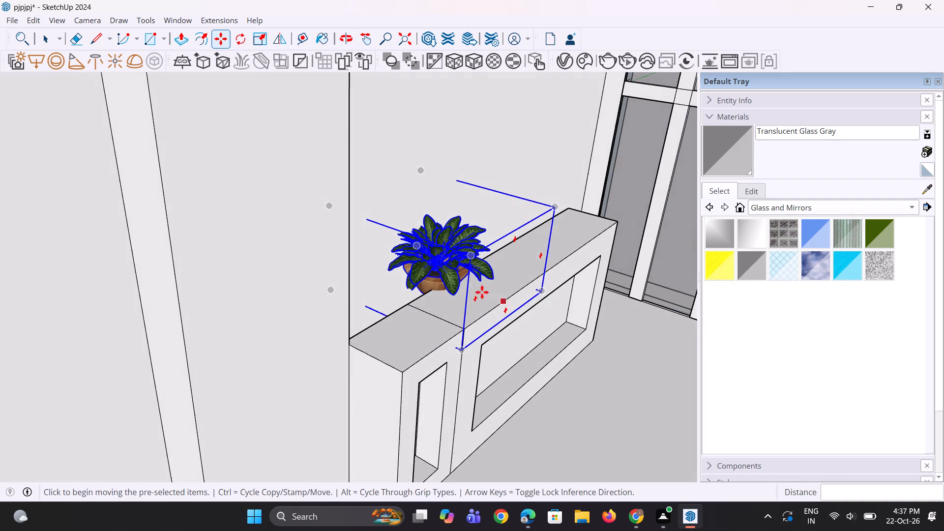
pyautogui.click(455, 277)
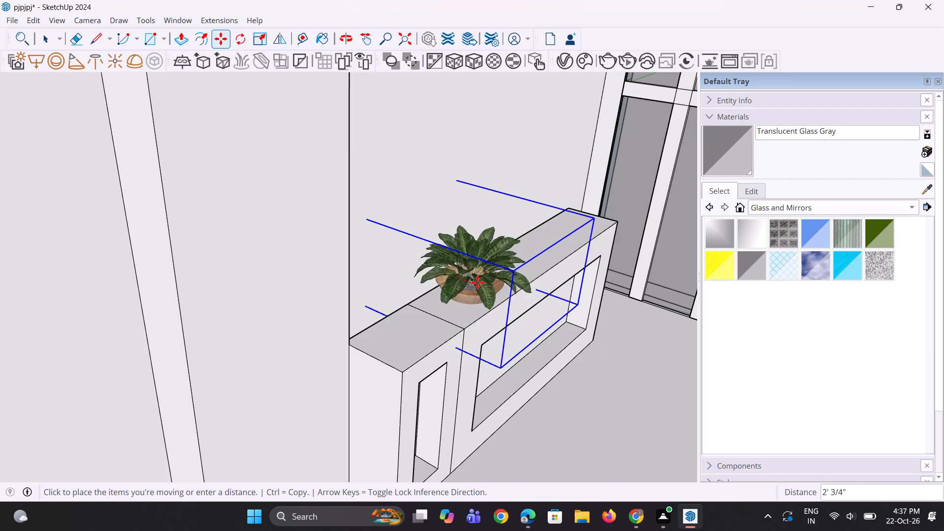
pyautogui.click(477, 282)
# Copy the plant about 4' 4" along the counter and multiply it into three evenly spaced copies.
pyautogui.moveTo(490, 313); pyautogui.dragTo(288, 288, button='middle')
pyautogui.scroll(2, 352, 277)
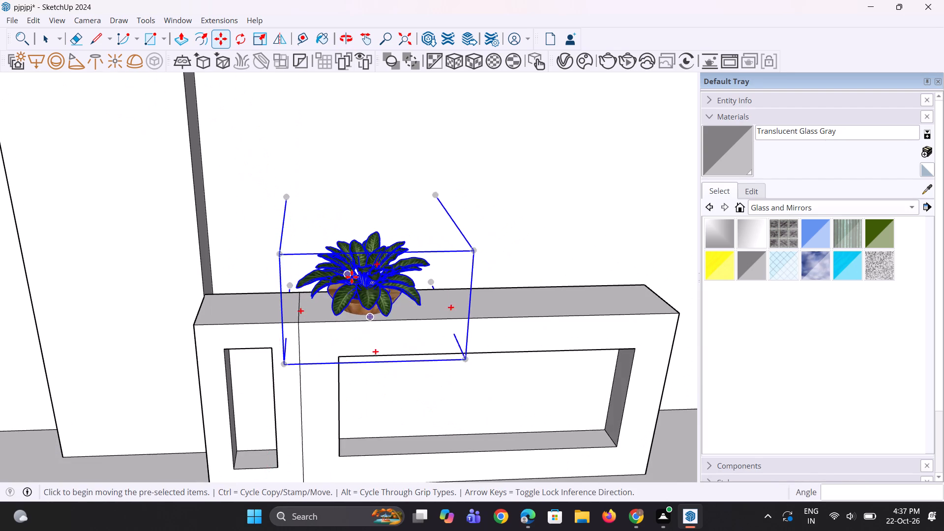
pyautogui.press('m')
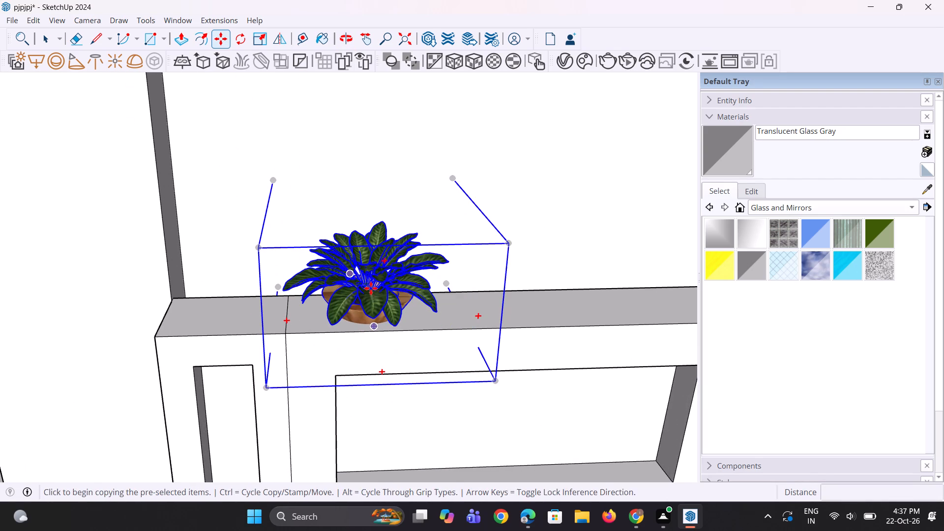
pyautogui.click(372, 291)
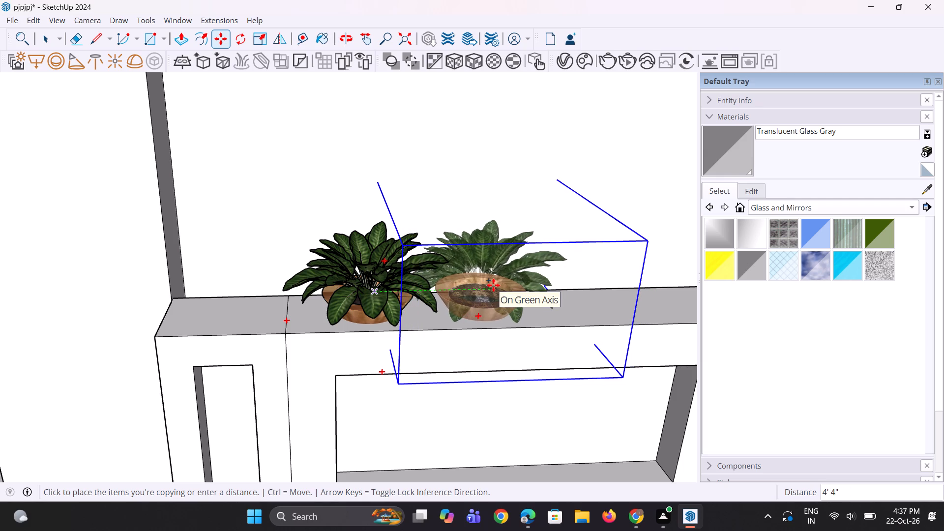
pyautogui.click(493, 285)
pyautogui.write('*3')
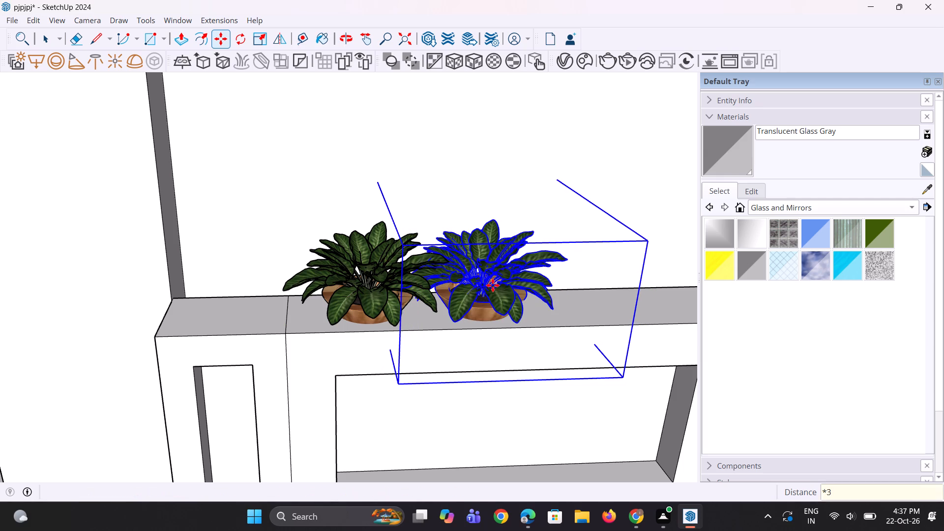
pyautogui.press('Return')
# Examine the row of potted plants on the counter and the surrounding waiting-room layout.
pyautogui.scroll(-6, 488, 311)
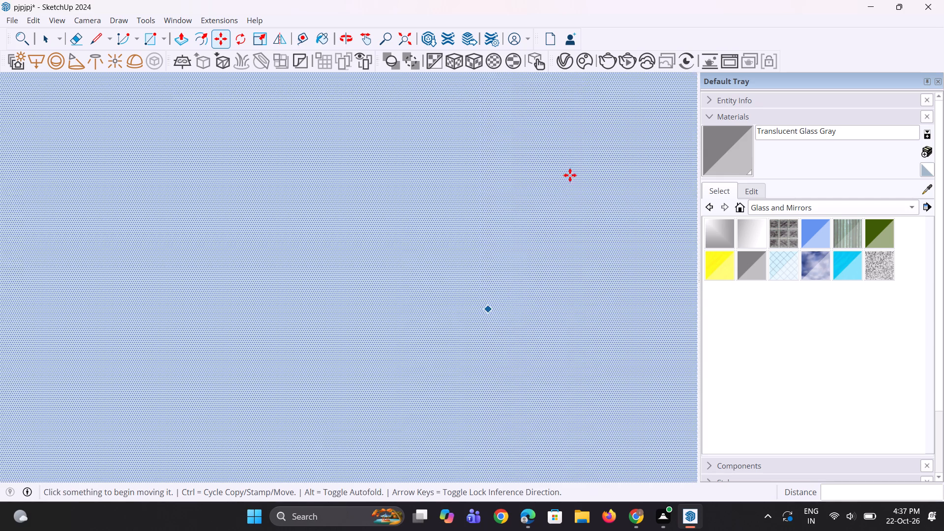
pyautogui.click(401, 31)
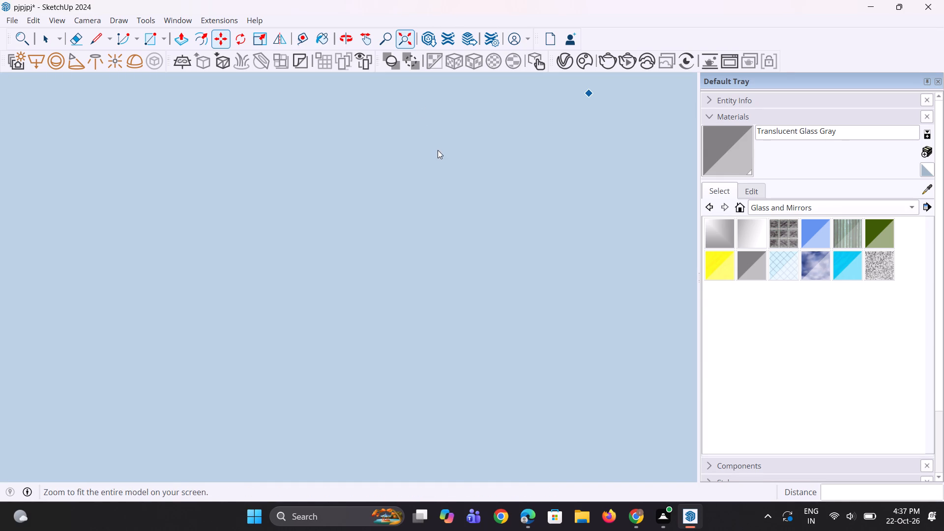
pyautogui.moveTo(454, 235); pyautogui.dragTo(531, 350, button='middle')
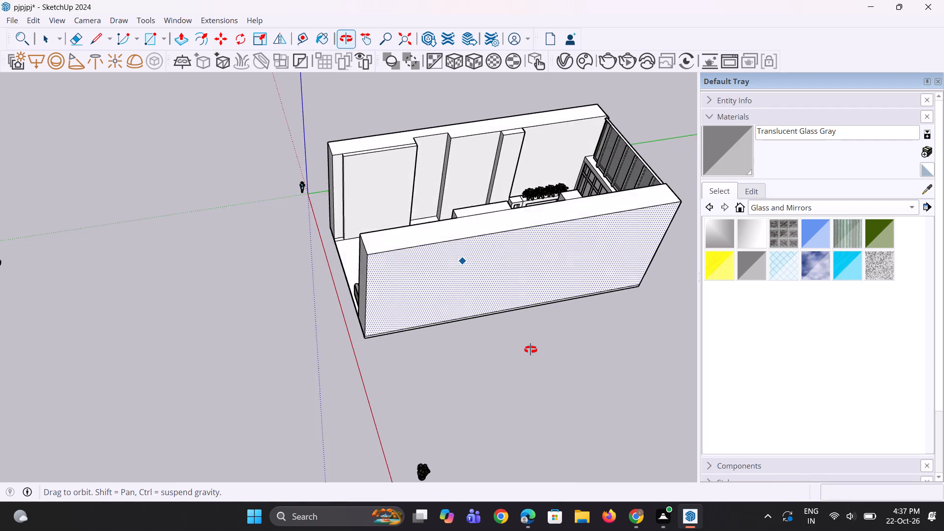
pyautogui.moveTo(531, 350); pyautogui.dragTo(533, 349, button='middle')
pyautogui.press('space')
pyautogui.press('space')
pyautogui.click(533, 349)
pyautogui.press('space')
pyautogui.scroll(5, 533, 186)
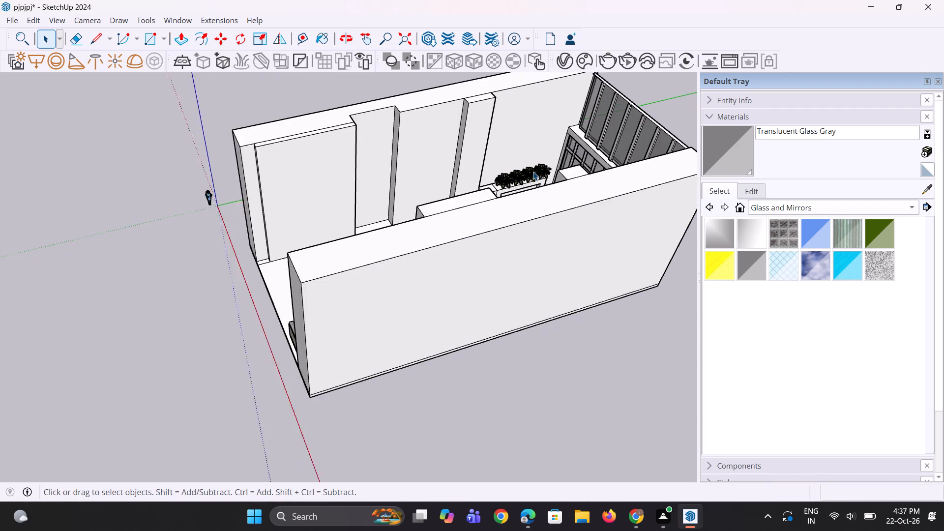
pyautogui.scroll(13, 533, 172)
pyautogui.scroll(-6, 460, 284)
pyautogui.scroll(1, 460, 283)
pyautogui.moveTo(476, 287); pyautogui.dragTo(483, 289, button='middle')
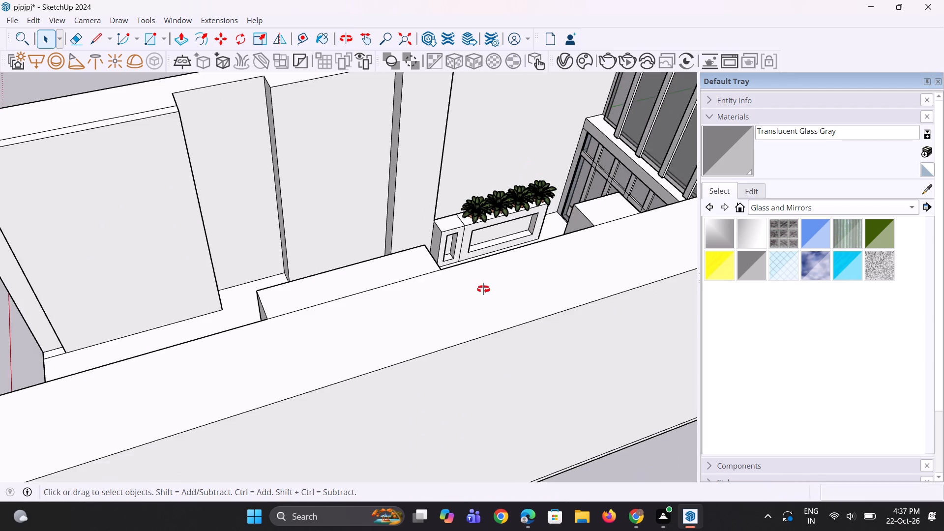
pyautogui.moveTo(483, 289); pyautogui.dragTo(696, 315, button='middle')
pyautogui.scroll(7, 459, 147)
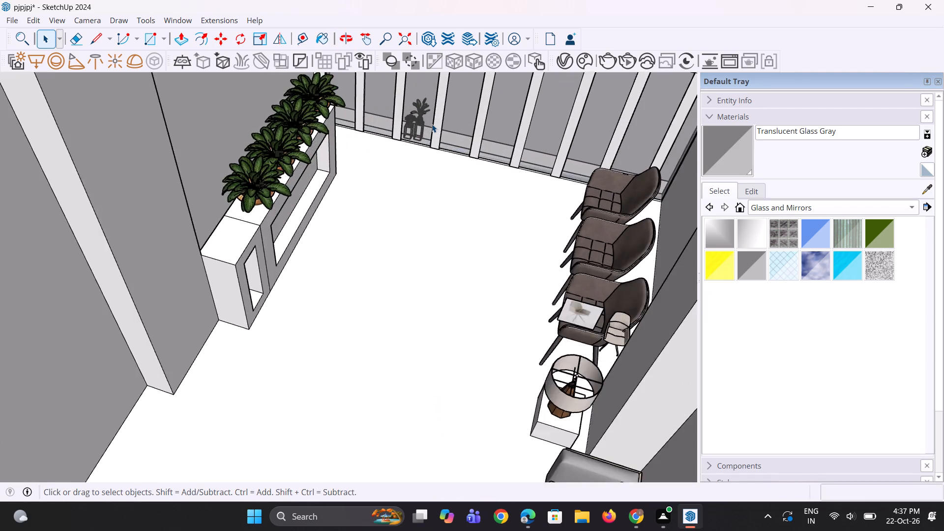
# Move the pair of small potted plants from beside the glazed end wall onto the counter's free end, beside the row of larger plants.
pyautogui.scroll(5, 432, 124)
pyautogui.click(393, 124)
pyautogui.scroll(-5, 402, 203)
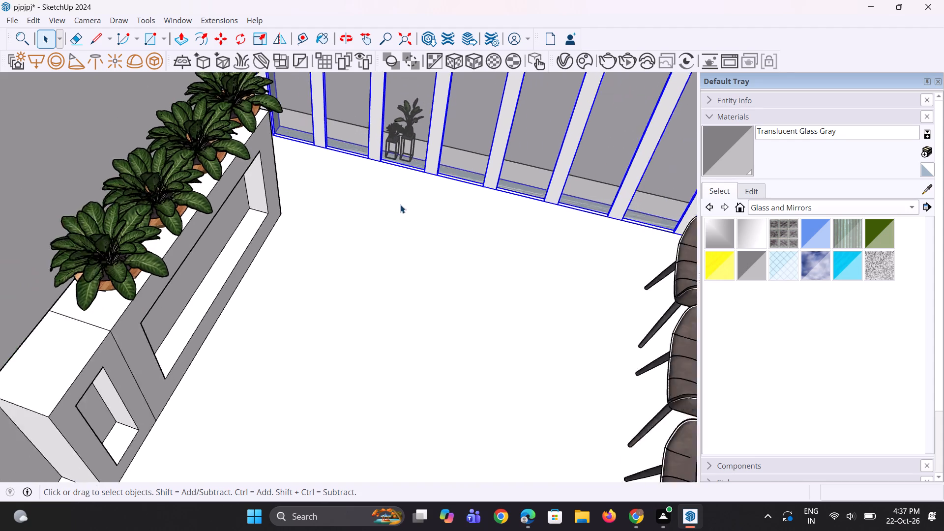
pyautogui.scroll(-11, 399, 205)
pyautogui.moveTo(510, 199); pyautogui.dragTo(133, 125, button='middle')
pyautogui.scroll(-6, 160, 206)
pyautogui.moveTo(419, 248); pyautogui.dragTo(238, 217, button='middle')
pyautogui.scroll(3, 383, 298)
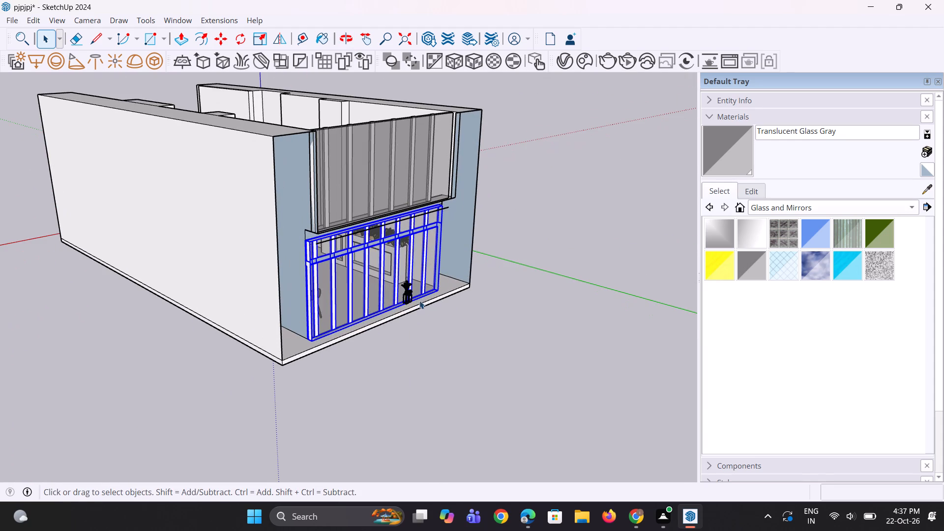
pyautogui.click(408, 294)
pyautogui.press('m')
pyautogui.click(404, 301)
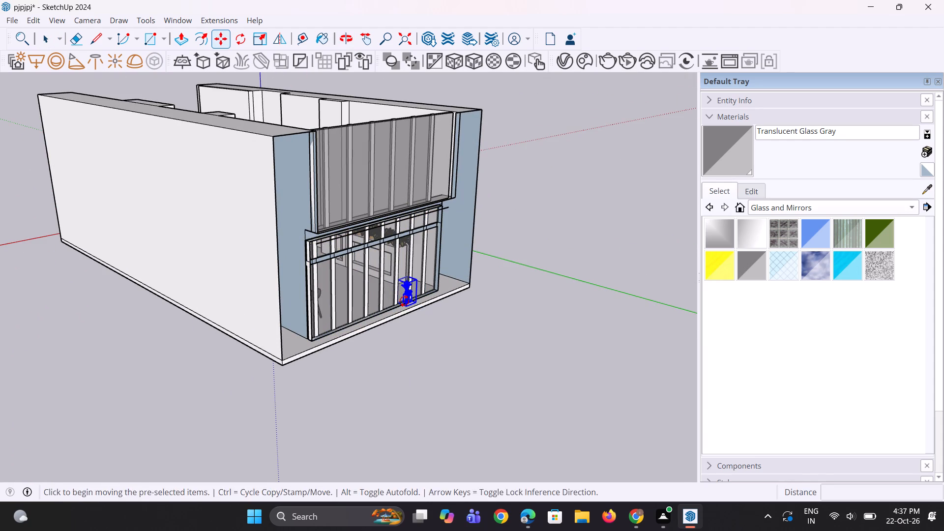
pyautogui.press('Escape')
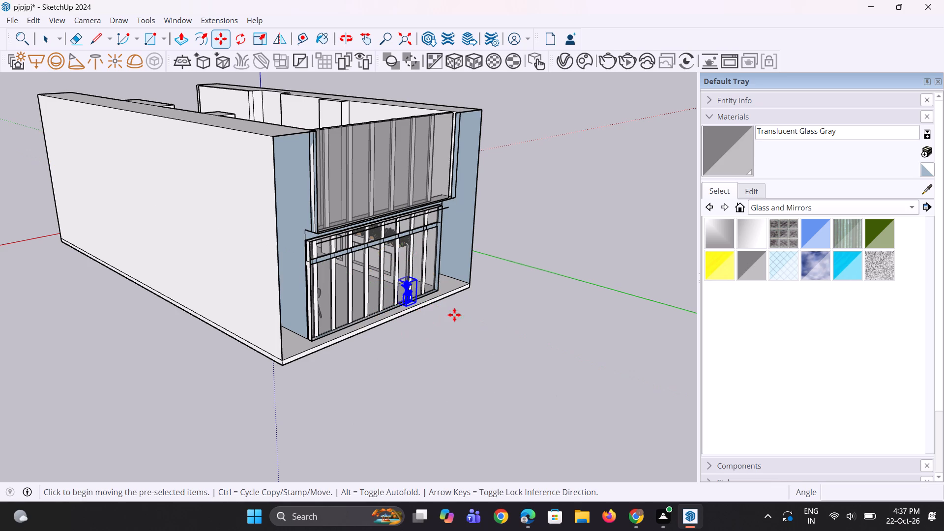
pyautogui.click(421, 304)
pyautogui.scroll(-6, 527, 315)
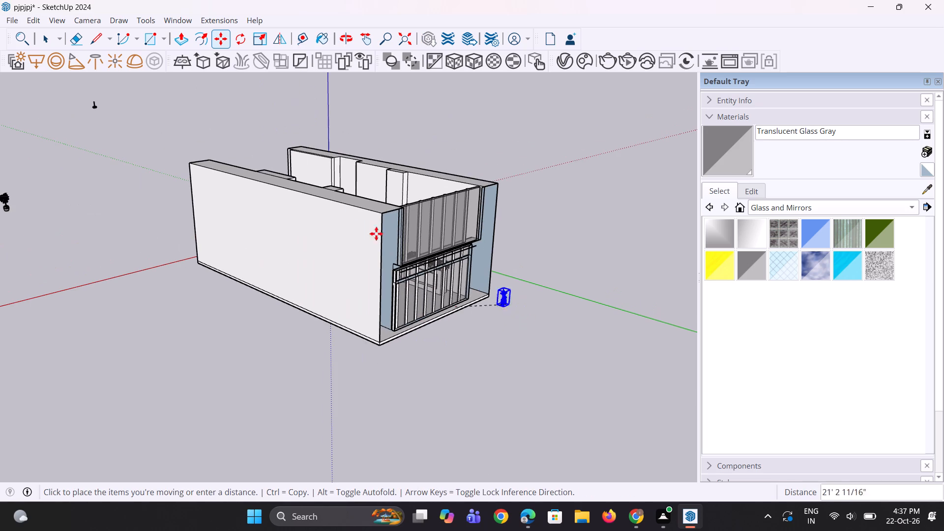
pyautogui.moveTo(219, 128); pyautogui.dragTo(607, 343, button='middle')
pyautogui.scroll(12, 383, 213)
pyautogui.scroll(9, 315, 214)
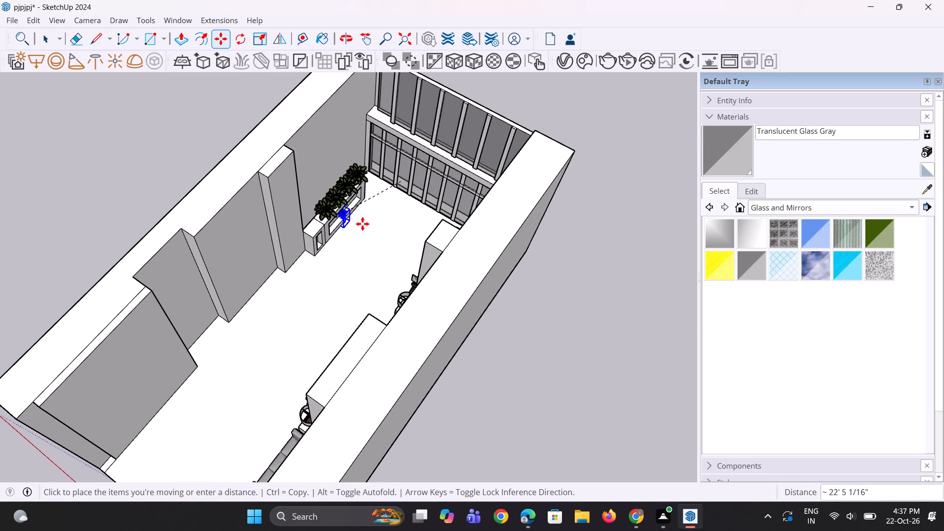
pyautogui.scroll(12, 330, 218)
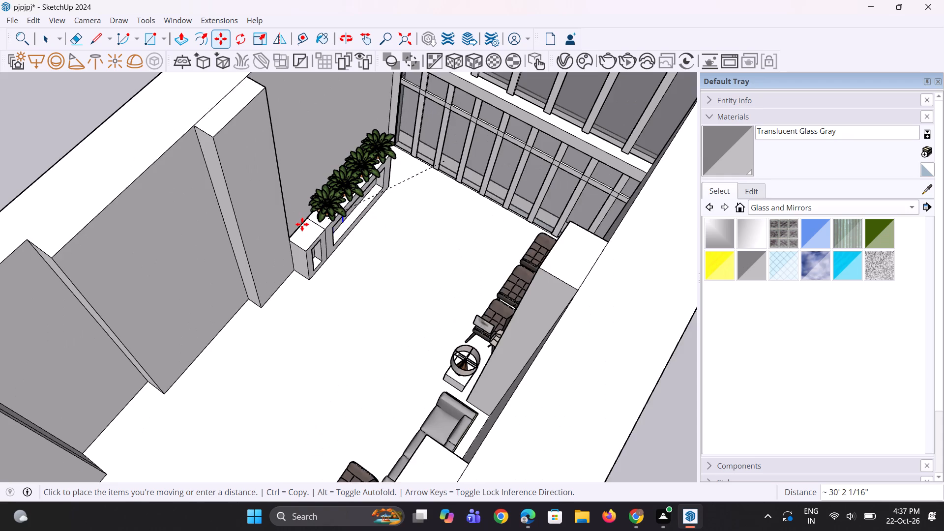
pyautogui.scroll(10, 302, 224)
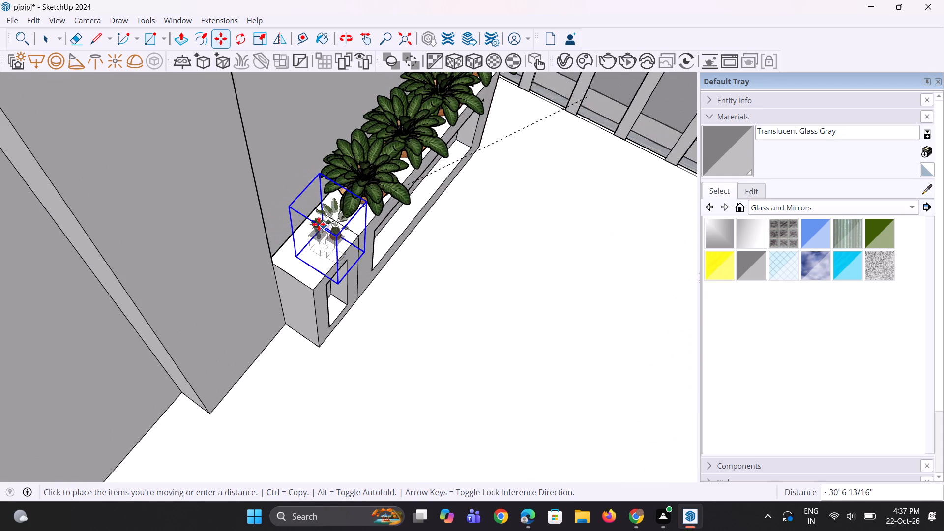
pyautogui.click(317, 221)
pyautogui.scroll(1, 345, 265)
pyautogui.moveTo(345, 264); pyautogui.dragTo(346, 247, button='middle')
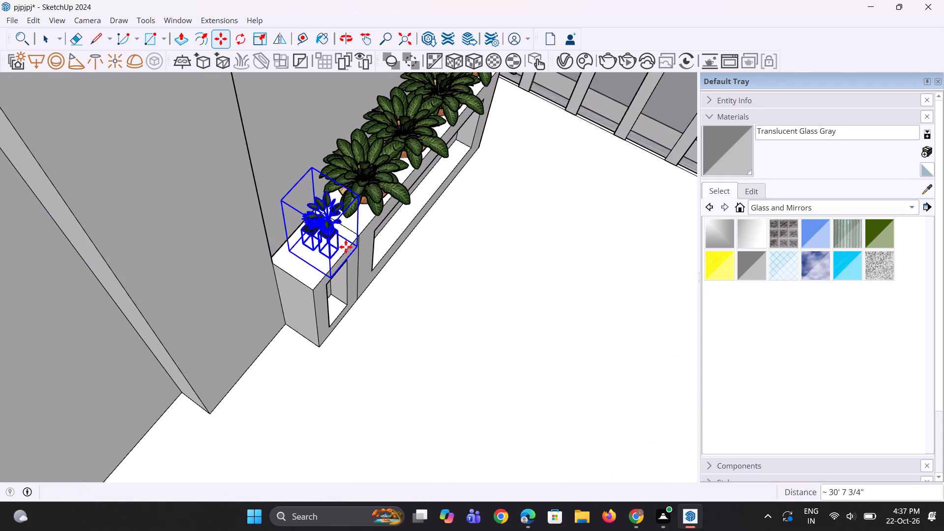
# Nudge the pair of small potted plants about 6" toward the wall and slightly closer to the counter's free end.
pyautogui.moveTo(346, 247); pyautogui.dragTo(354, 216, button='middle')
pyautogui.scroll(6, 332, 216)
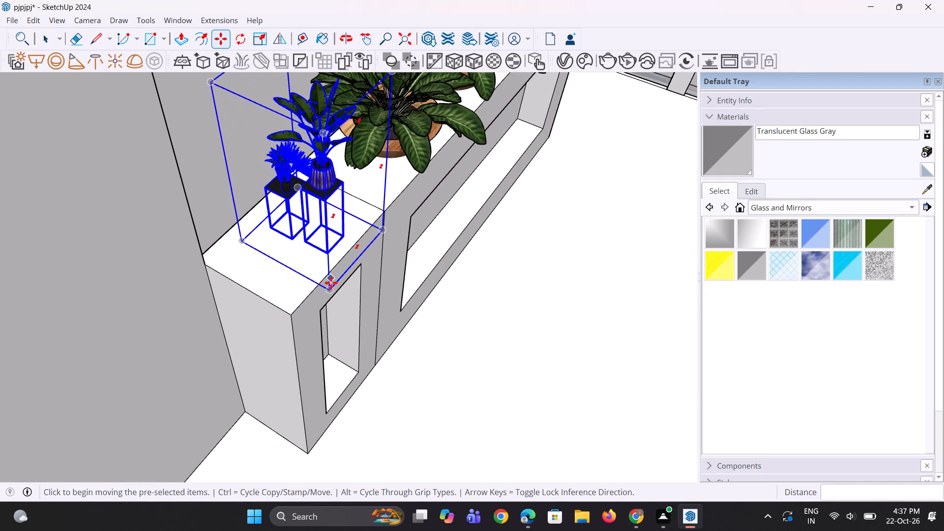
pyautogui.click(331, 288)
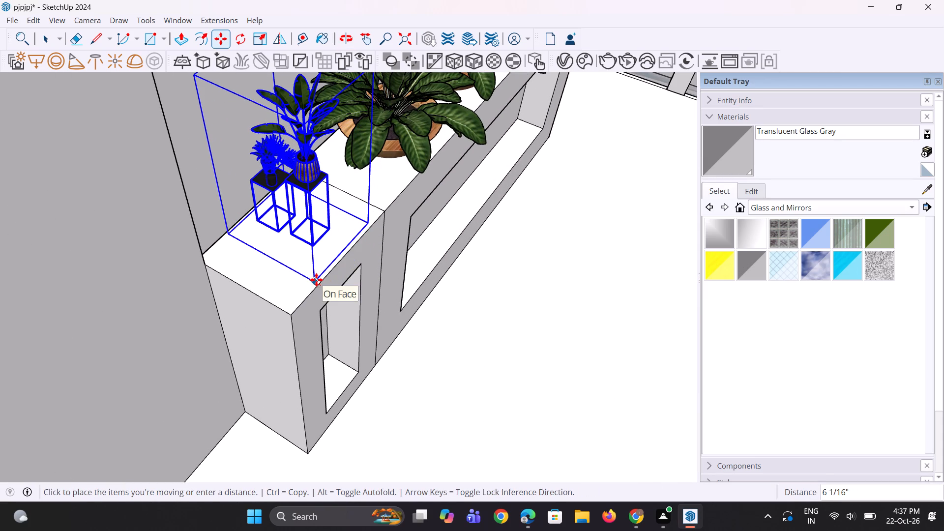
pyautogui.click(316, 279)
pyautogui.click(317, 232)
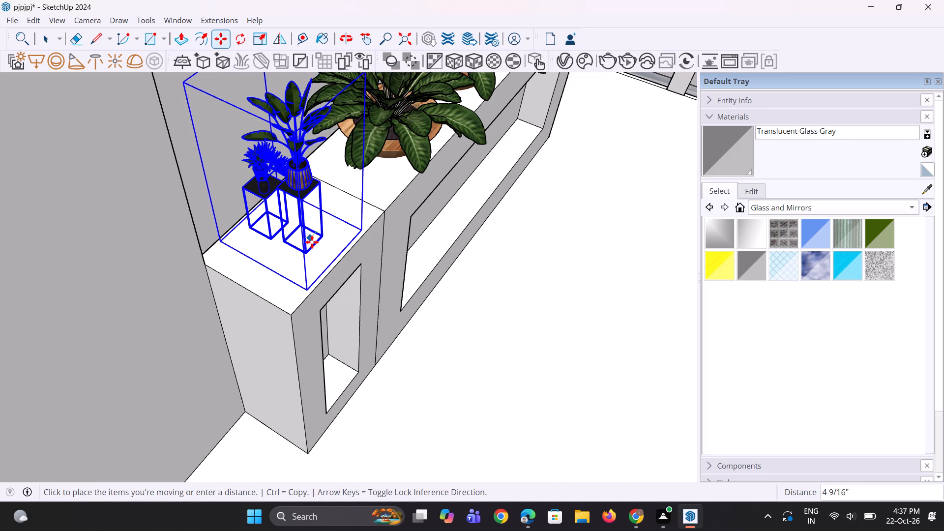
pyautogui.click(308, 248)
pyautogui.scroll(-5, 369, 254)
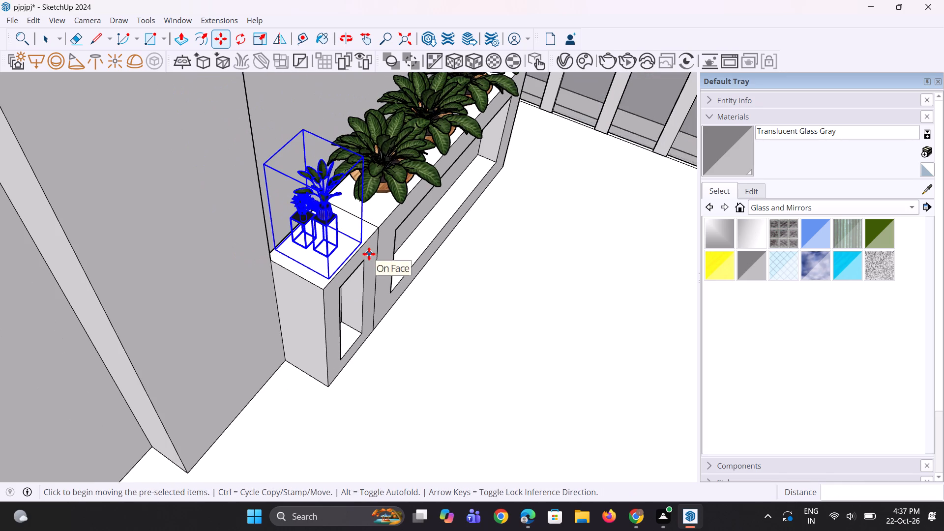
pyautogui.press('space')
pyautogui.press('space')
pyautogui.press('space')
pyautogui.scroll(-11, 357, 265)
pyautogui.press('space')
pyautogui.press('space')
pyautogui.press('space')
pyautogui.press('space')
pyautogui.scroll(-5, 350, 262)
pyautogui.press('space')
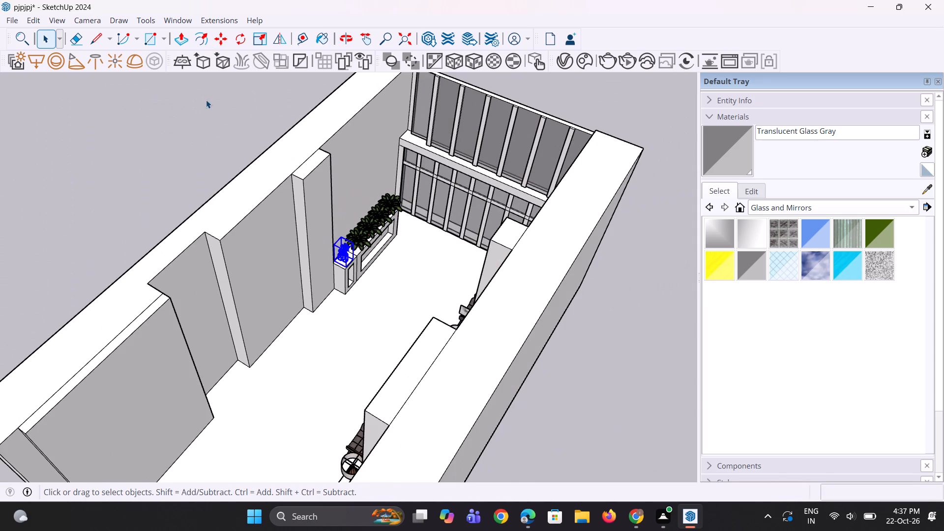
pyautogui.click(202, 97)
# Move the potted leafy plant from outside the building onto the waiting-room floor, beside the wall recess opposite the seating.
pyautogui.moveTo(327, 302); pyautogui.dragTo(380, 233, button='middle')
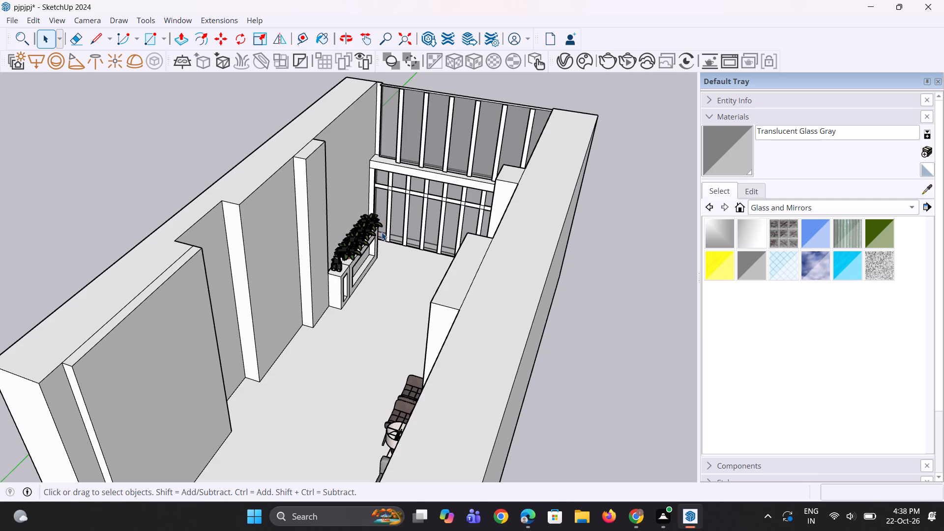
pyautogui.scroll(-12, 365, 190)
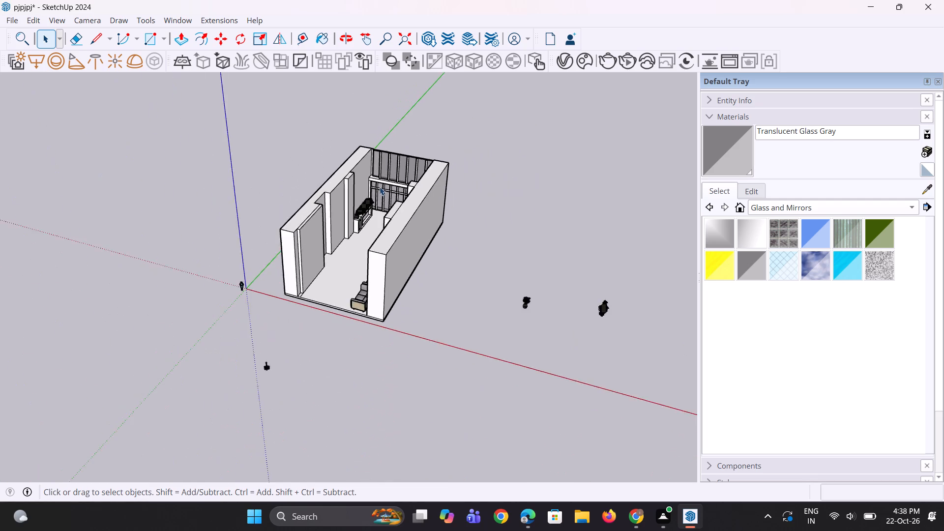
pyautogui.click(495, 278)
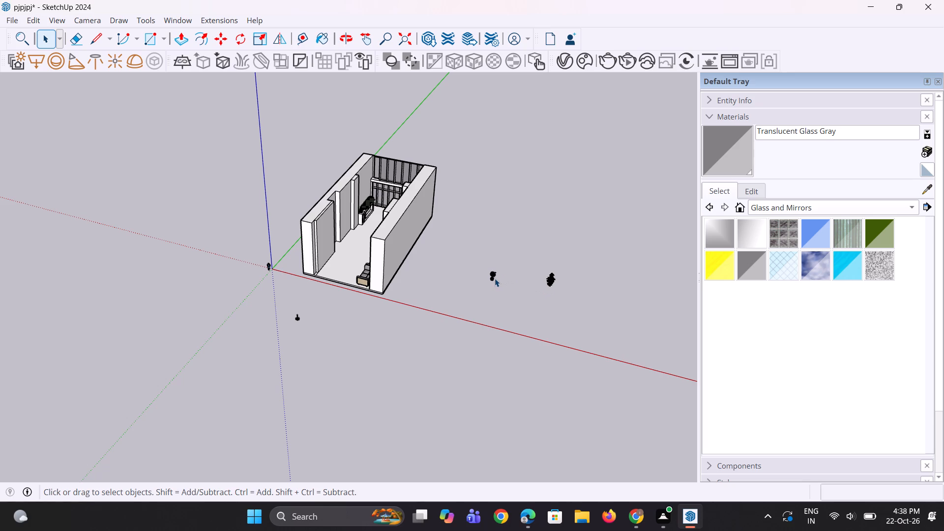
pyautogui.scroll(10, 486, 278)
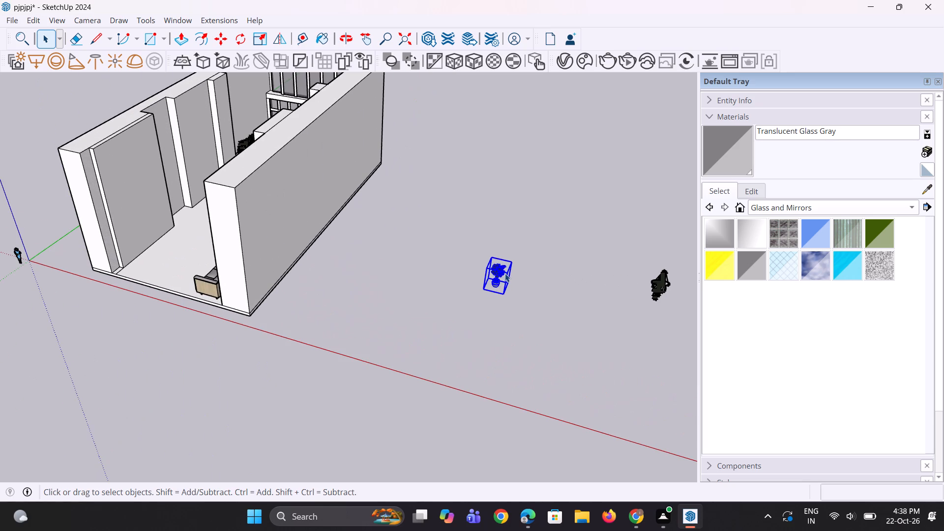
pyautogui.press('m')
pyautogui.click(503, 295)
pyautogui.scroll(-5, 541, 303)
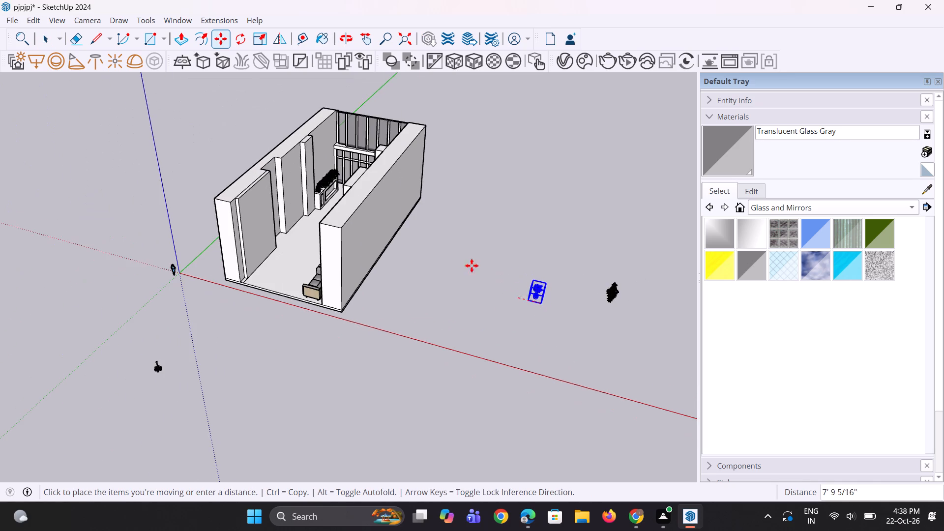
pyautogui.scroll(4, 337, 203)
pyautogui.scroll(4, 292, 224)
pyautogui.scroll(7, 264, 255)
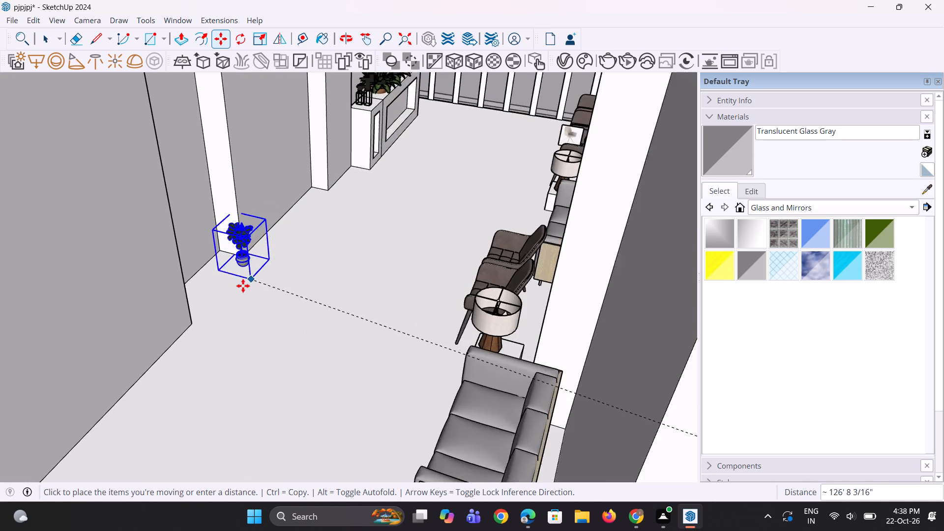
pyautogui.scroll(1, 243, 286)
pyautogui.click(223, 305)
# Scale the potted floor plant up uniformly by a factor of about 2.3.
pyautogui.press('s')
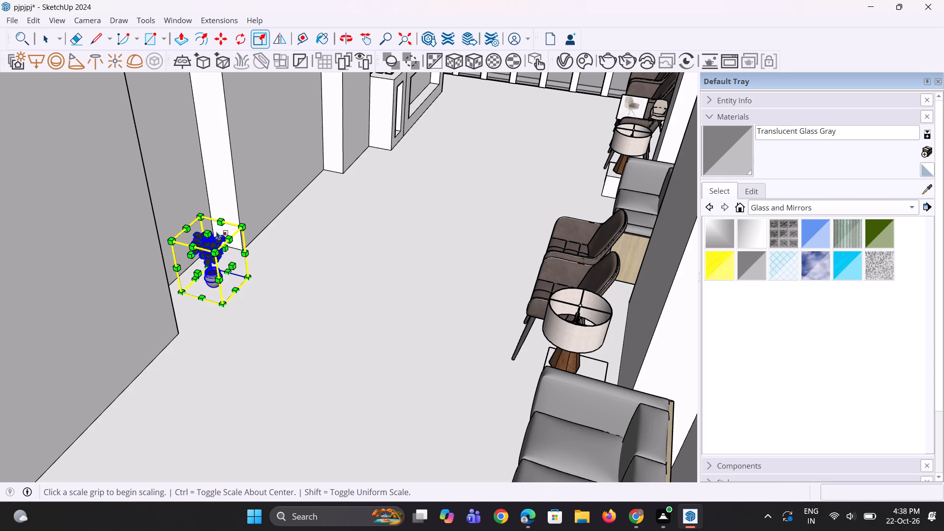
pyautogui.click(203, 219)
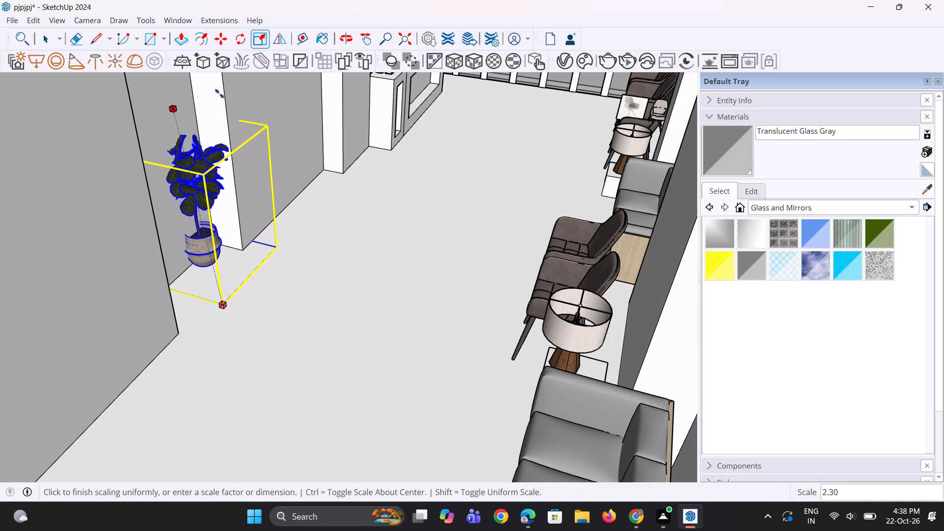
pyautogui.click(220, 89)
# Reposition the enlarged plant about 3' out from the wall and a few feet toward the room's open end.
pyautogui.scroll(1, 226, 337)
pyautogui.moveTo(229, 338); pyautogui.dragTo(287, 329, button='middle')
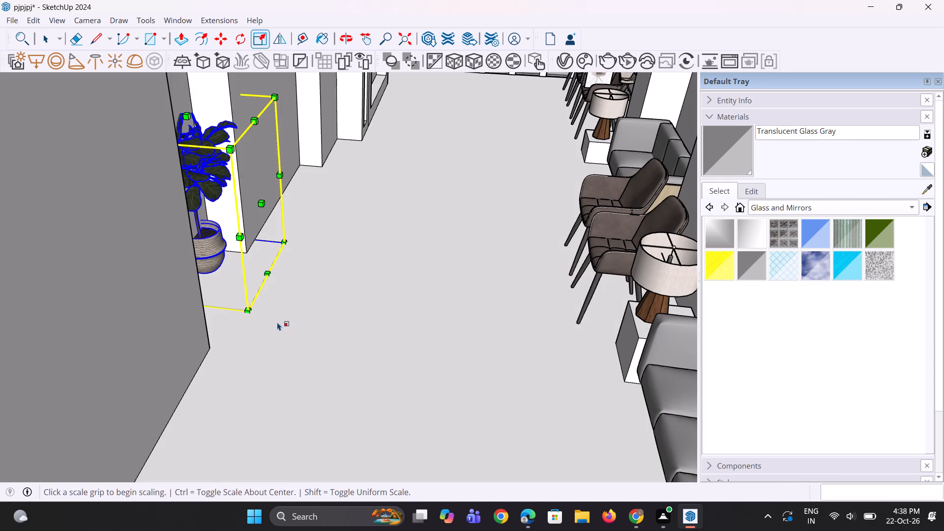
pyautogui.press('m')
pyautogui.click(249, 311)
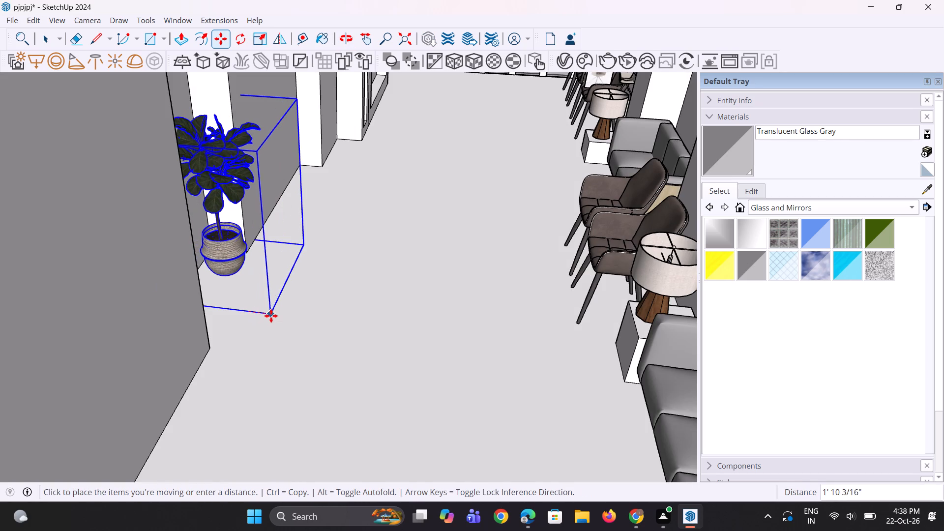
pyautogui.click(271, 316)
pyautogui.moveTo(402, 331); pyautogui.dragTo(258, 359, button='middle')
pyautogui.scroll(-6, 249, 341)
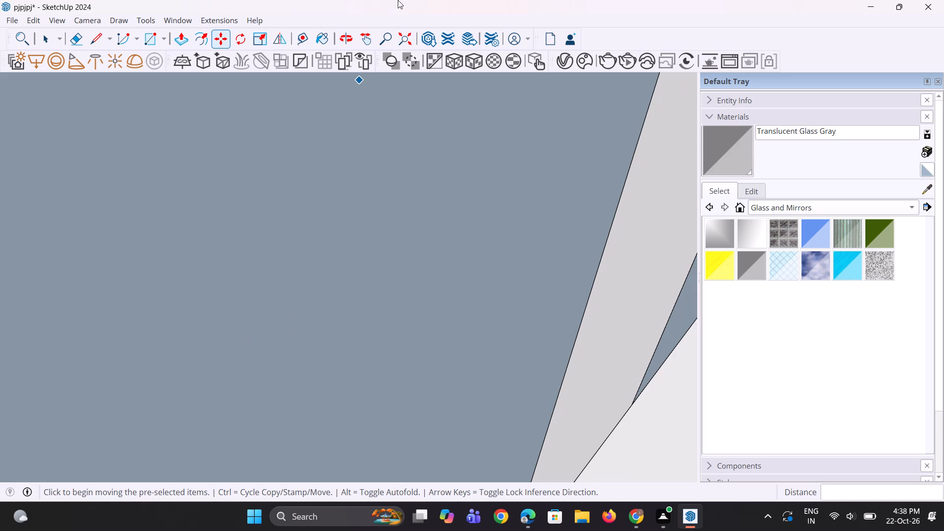
pyautogui.click(412, 41)
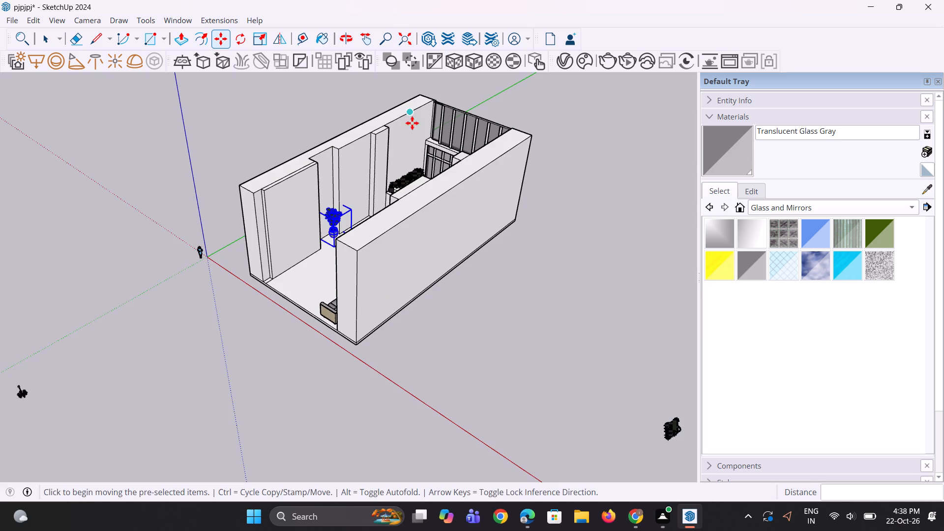
pyautogui.scroll(13, 345, 204)
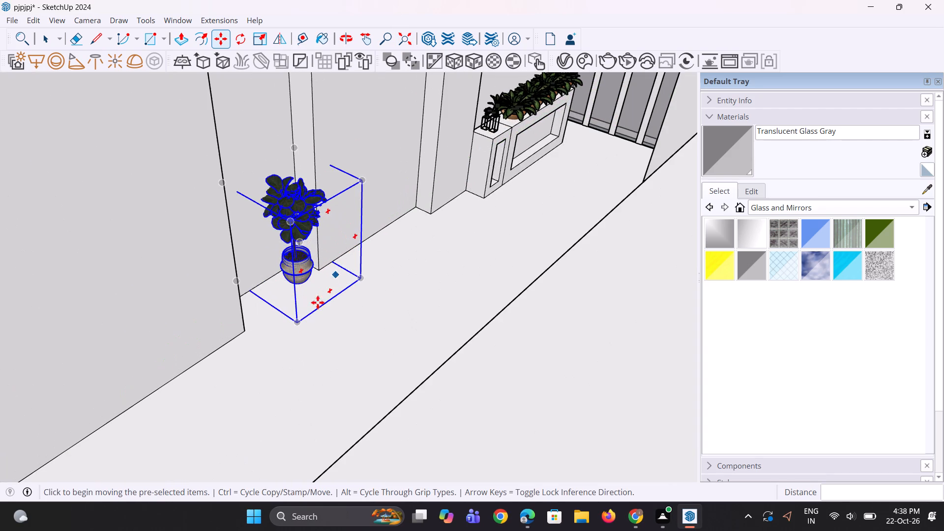
pyautogui.scroll(3, 372, 278)
pyautogui.click(355, 276)
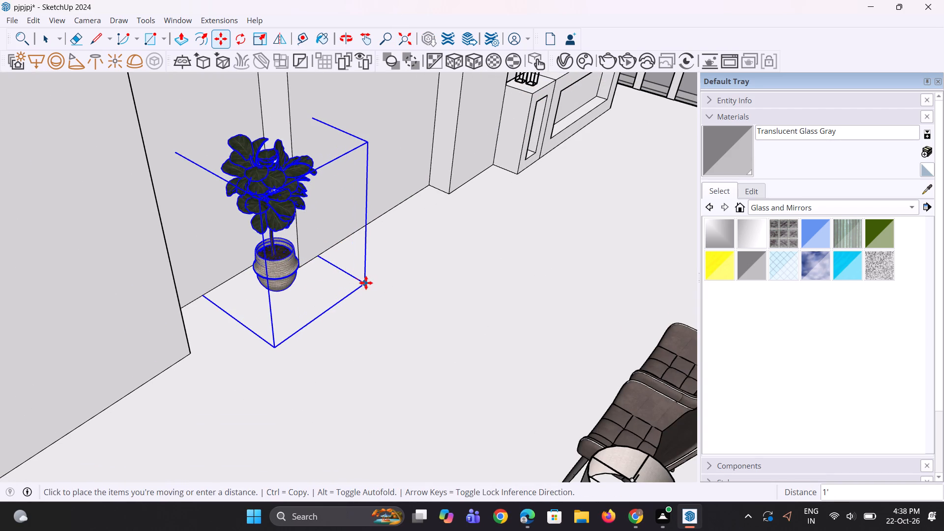
pyautogui.doubleClick(366, 283)
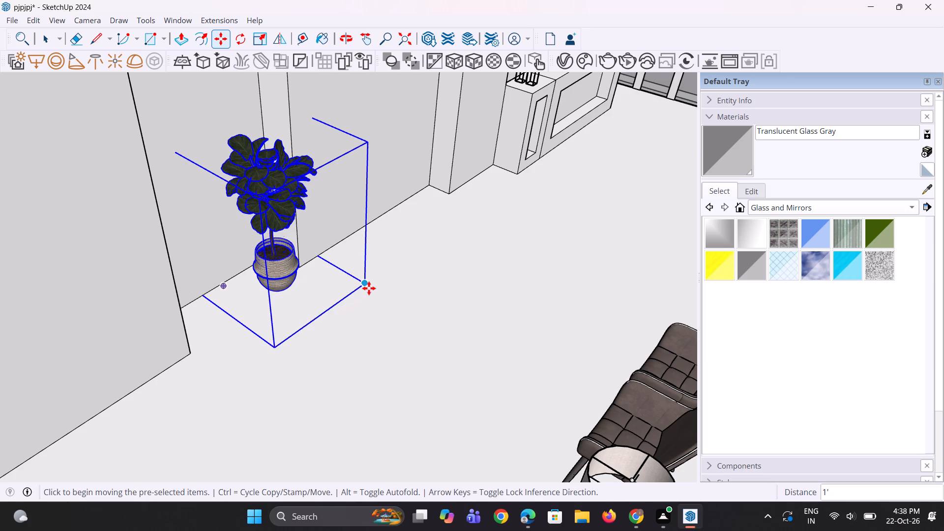
pyautogui.click(369, 288)
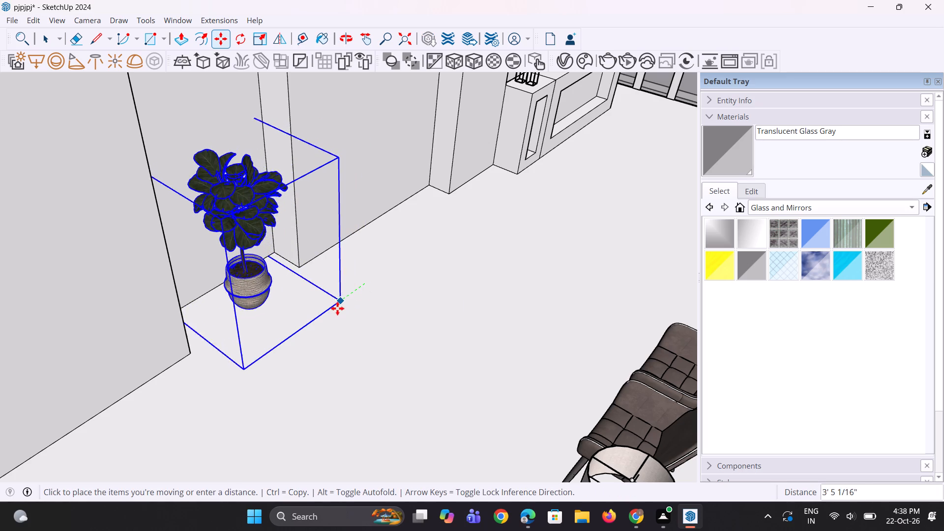
pyautogui.click(331, 310)
# Enlarge the floor plant uniformly twice more, by factors of about 1.4 and 1.25.
pyautogui.press('s')
pyautogui.press('s')
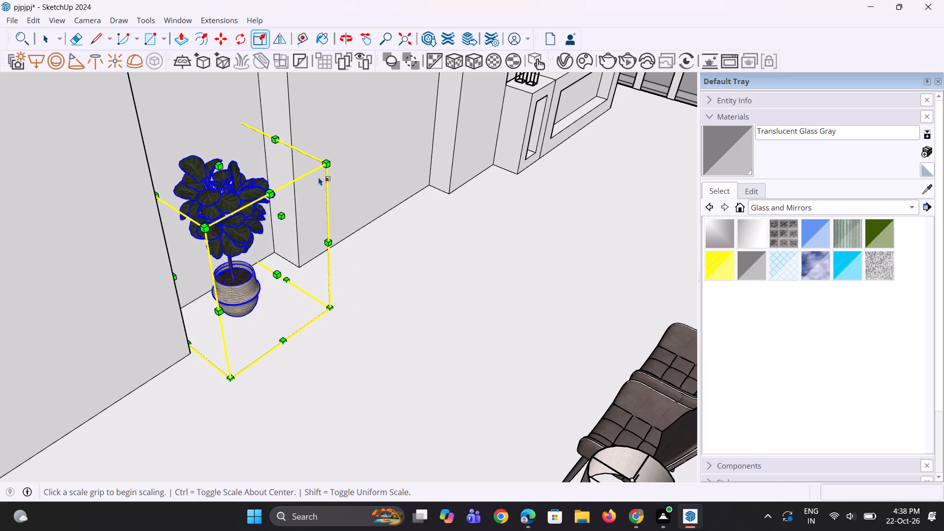
pyautogui.click(324, 168)
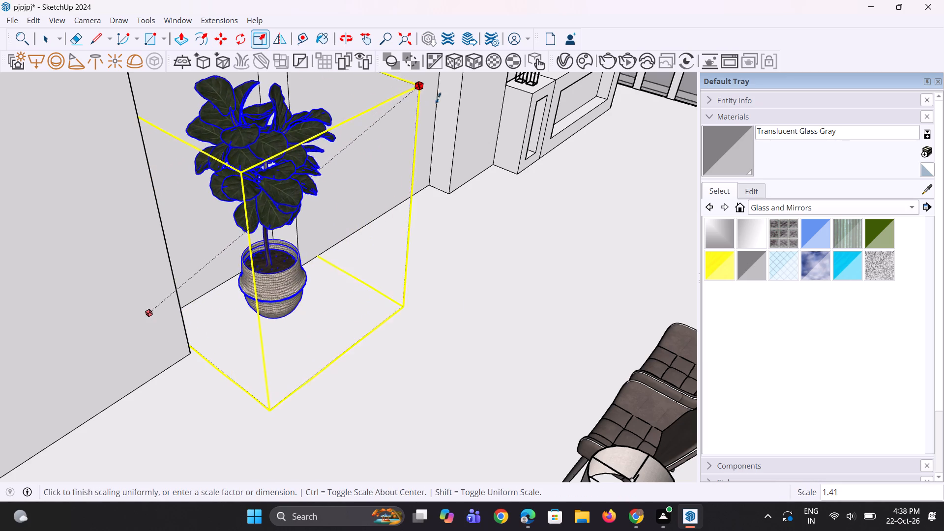
pyautogui.click(452, 88)
pyautogui.scroll(-10, 413, 275)
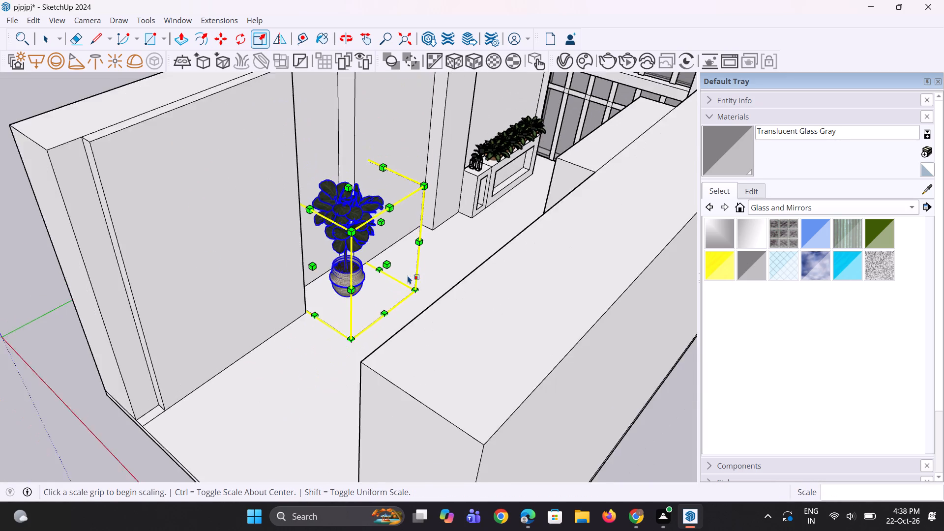
pyautogui.click(424, 207)
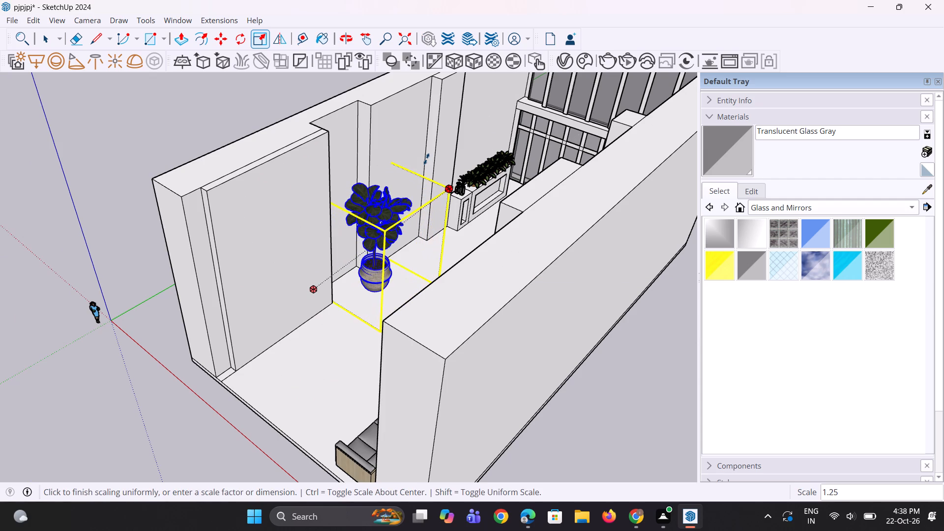
pyautogui.click(426, 159)
# Shift the floor plant about 4' 4" toward the room's open end and 1' toward the wall, leaving it deselected.
pyautogui.moveTo(387, 230); pyautogui.dragTo(466, 220, button='middle')
pyautogui.scroll(5, 386, 265)
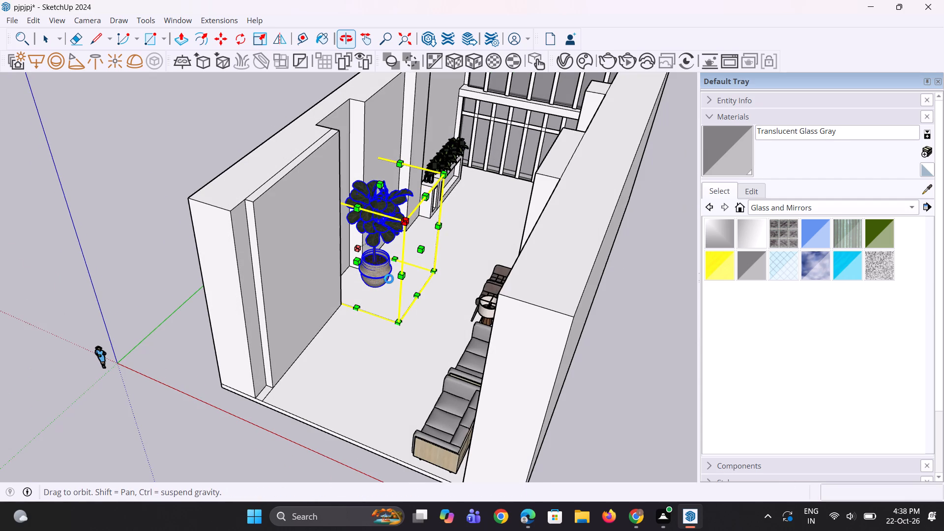
pyautogui.moveTo(384, 268); pyautogui.dragTo(377, 265, button='middle')
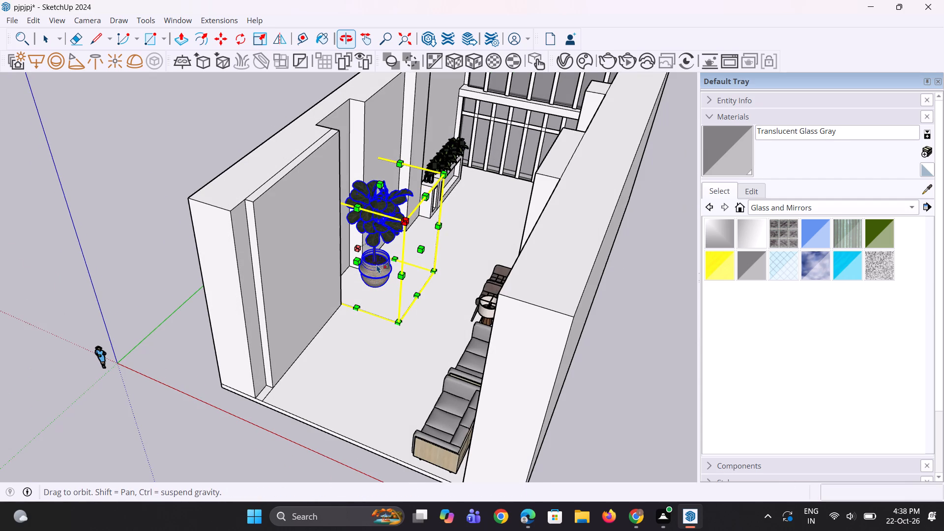
pyautogui.scroll(2, 377, 265)
pyautogui.press('m')
pyautogui.click(379, 271)
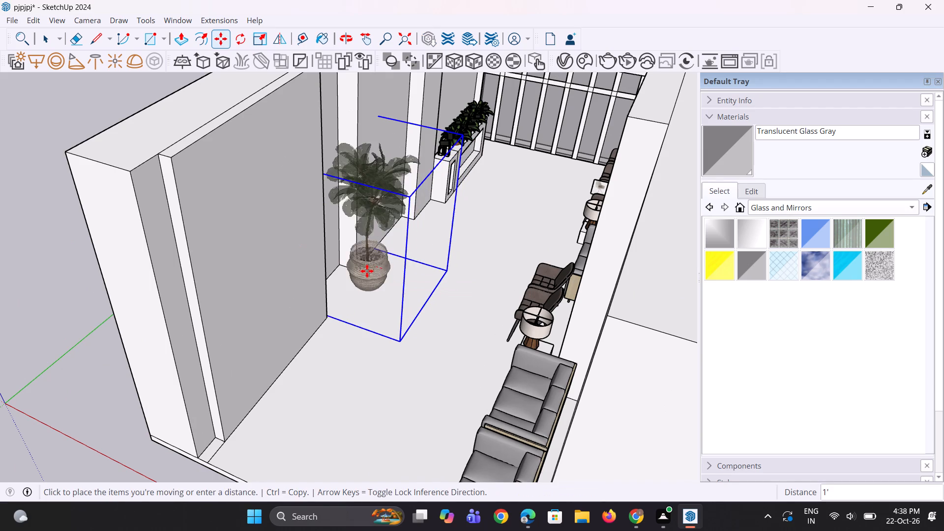
pyautogui.press('Escape')
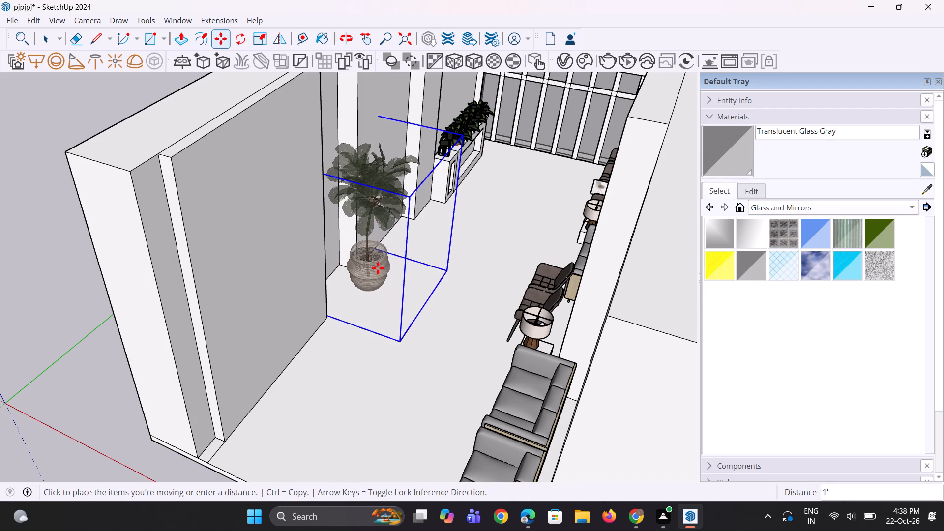
pyautogui.click(378, 268)
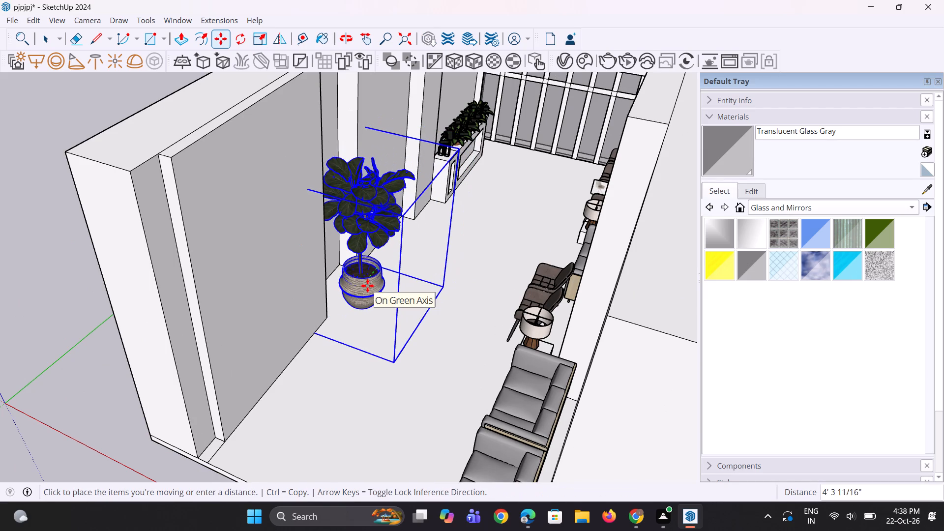
pyautogui.click(367, 286)
pyautogui.click(367, 286)
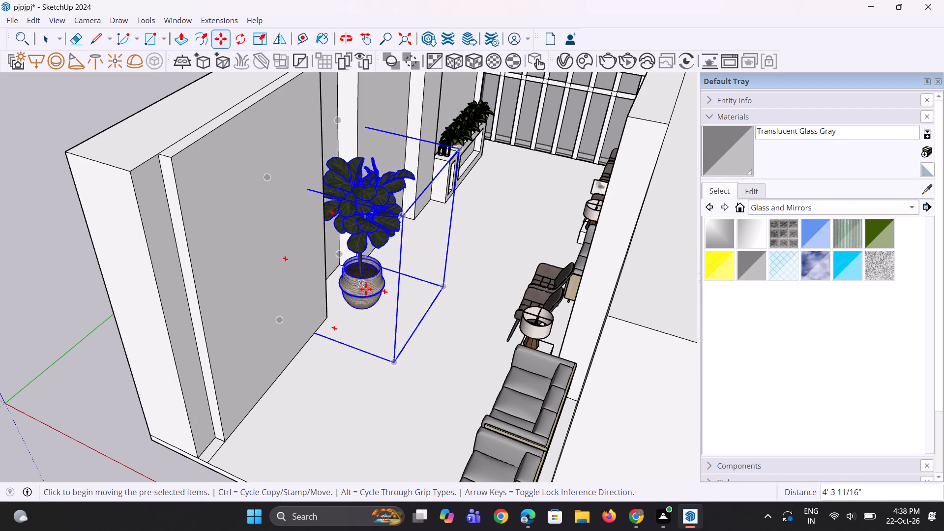
pyautogui.click(366, 289)
pyautogui.click(359, 283)
pyautogui.press('space')
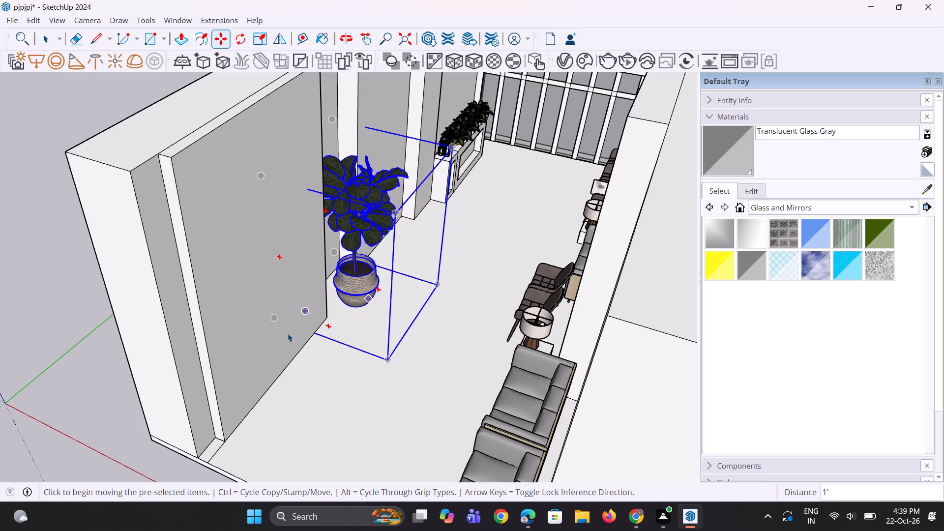
pyautogui.press('space')
pyautogui.press('space')
pyautogui.doubleClick(120, 400)
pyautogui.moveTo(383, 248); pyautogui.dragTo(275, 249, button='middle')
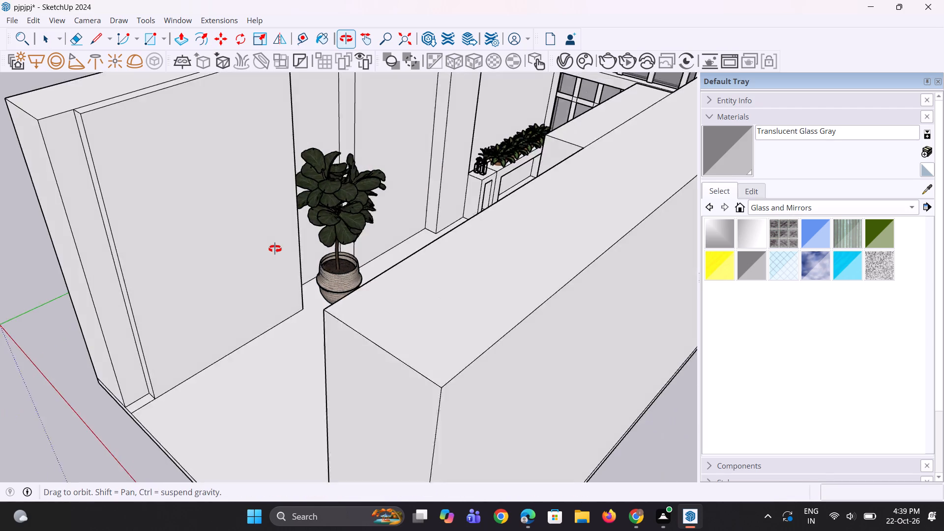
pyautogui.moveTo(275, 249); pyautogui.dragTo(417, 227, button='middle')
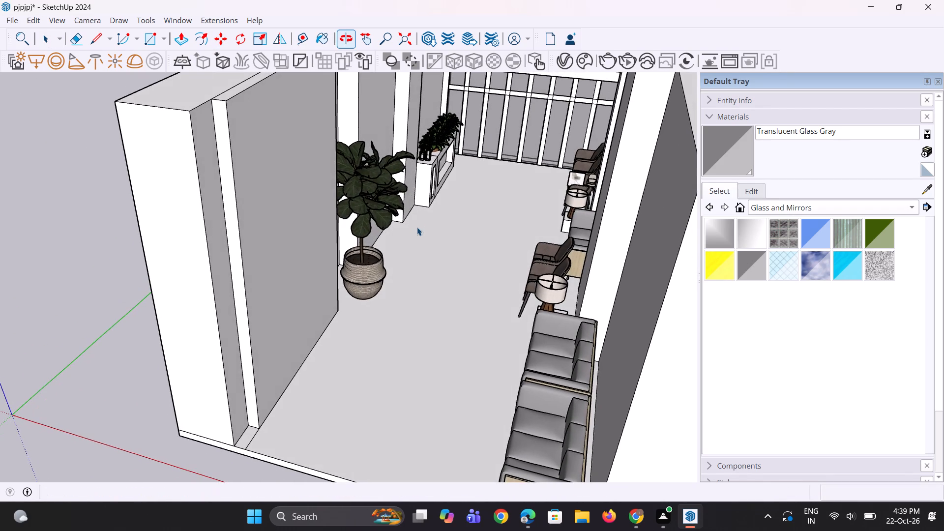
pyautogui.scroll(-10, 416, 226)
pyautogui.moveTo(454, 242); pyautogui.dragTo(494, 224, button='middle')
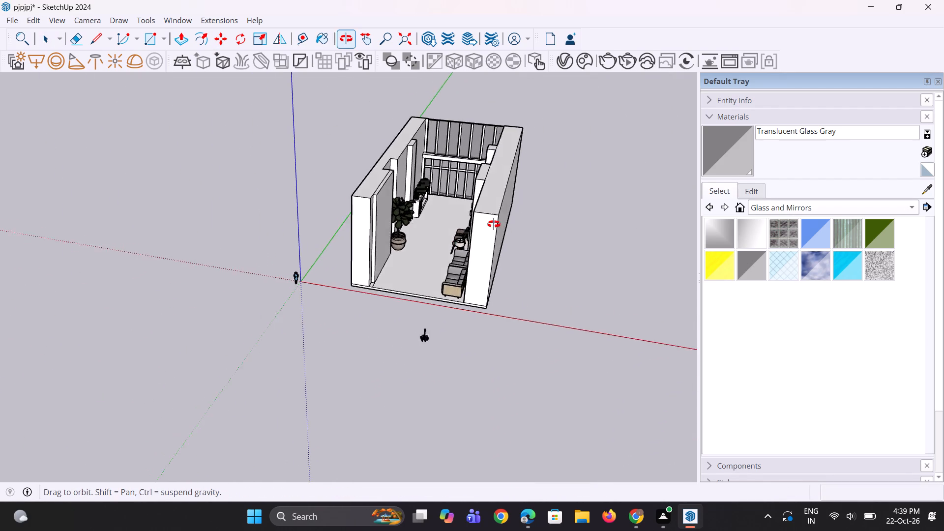
# Push the outer face of the long wall on the plant side inward by about 3' 2".
pyautogui.moveTo(494, 224); pyautogui.dragTo(498, 221, button='middle')
pyautogui.scroll(3, 472, 293)
pyautogui.scroll(6, 409, 228)
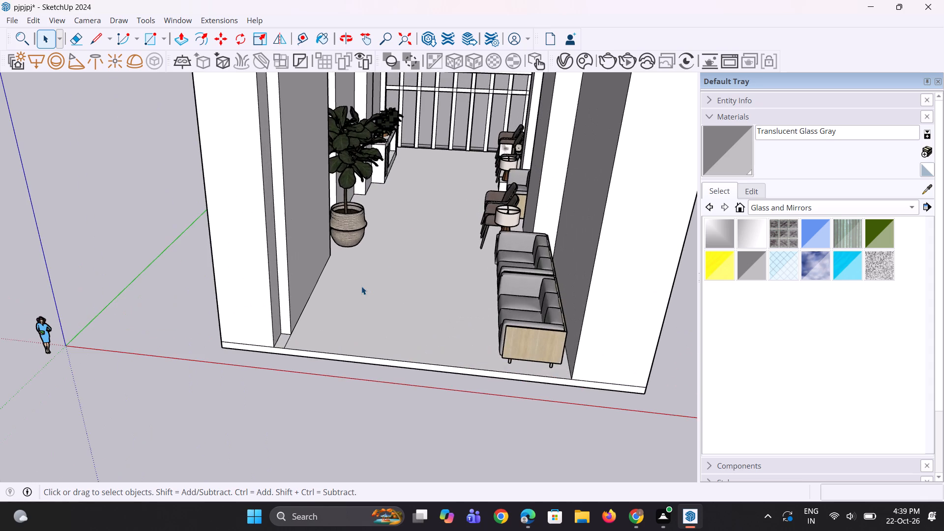
pyautogui.scroll(-4, 360, 287)
pyautogui.scroll(-5, 481, 269)
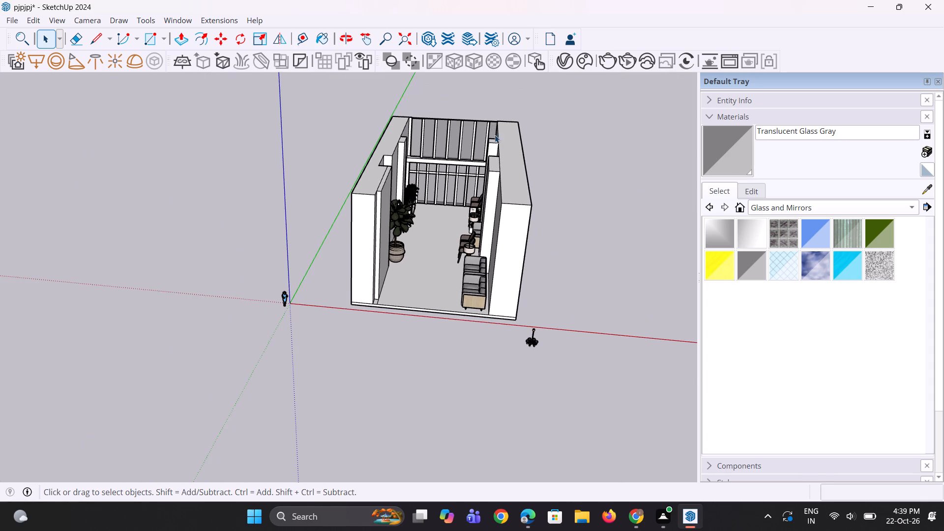
pyautogui.scroll(7, 501, 102)
pyautogui.moveTo(493, 102); pyautogui.dragTo(480, 192, button='middle')
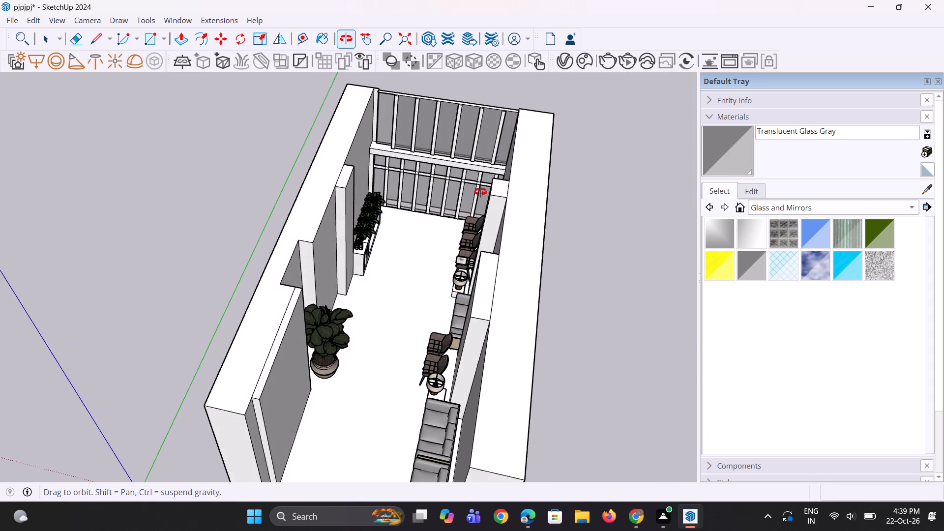
pyautogui.moveTo(480, 192); pyautogui.dragTo(486, 177, button='middle')
pyautogui.moveTo(304, 132); pyautogui.dragTo(415, 103, button='middle')
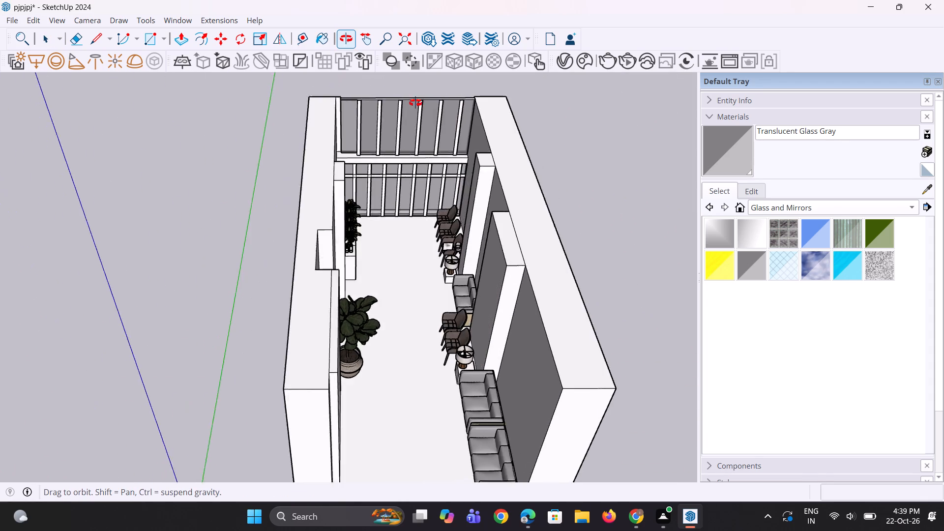
pyautogui.moveTo(415, 103); pyautogui.dragTo(445, 91, button='middle')
pyautogui.press('p')
pyautogui.click(366, 291)
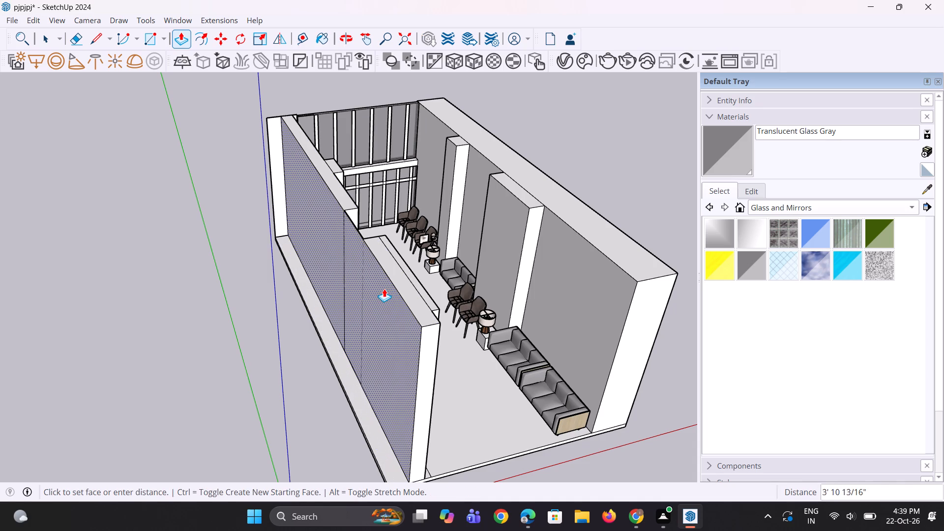
pyautogui.click(382, 290)
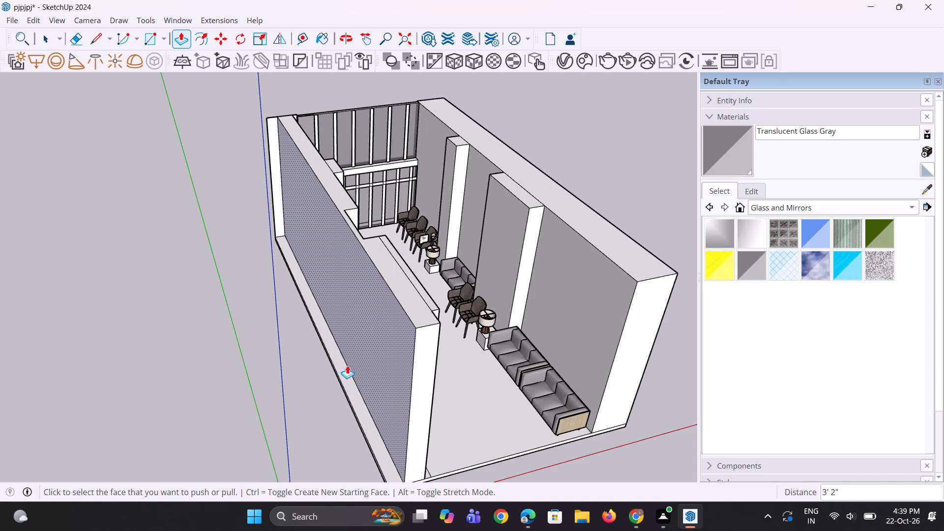
# Push the floor slab's long edge on the plant side in by the same distance as the wall.
pyautogui.moveTo(355, 390); pyautogui.dragTo(388, 342, button='middle')
pyautogui.scroll(3, 403, 426)
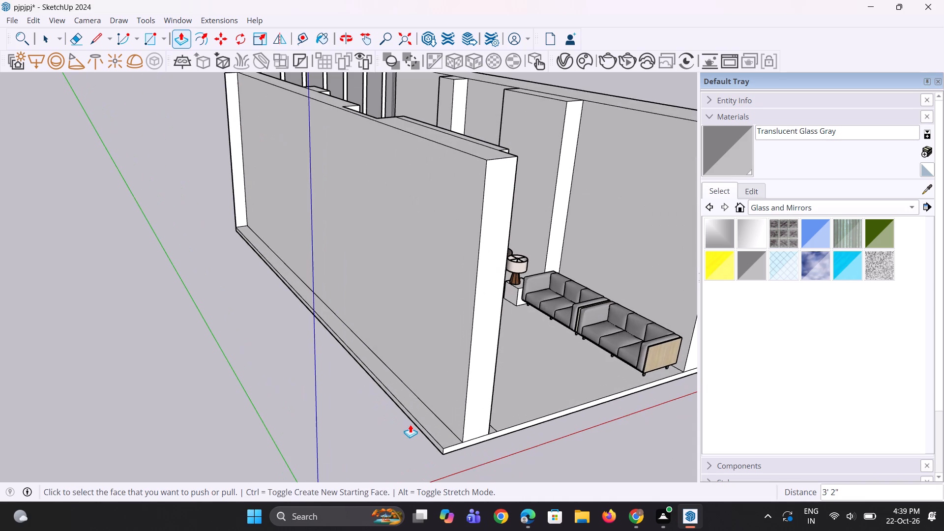
pyautogui.doubleClick(418, 424)
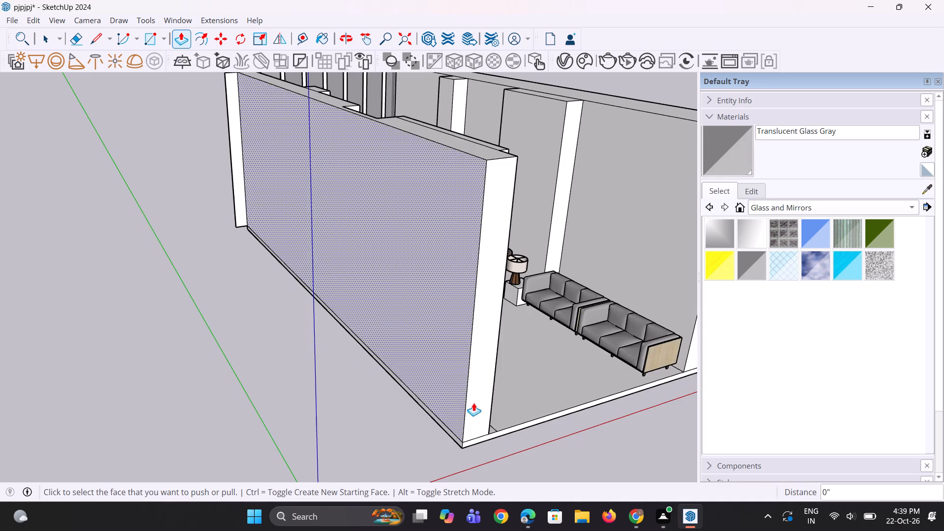
# Push the outer face of the long wall behind the seating inward by about 5' 6 9/16".
pyautogui.moveTo(473, 403); pyautogui.dragTo(318, 402, button='middle')
pyautogui.scroll(-5, 319, 396)
pyautogui.moveTo(525, 341); pyautogui.dragTo(448, 329, button='middle')
pyautogui.click(437, 349)
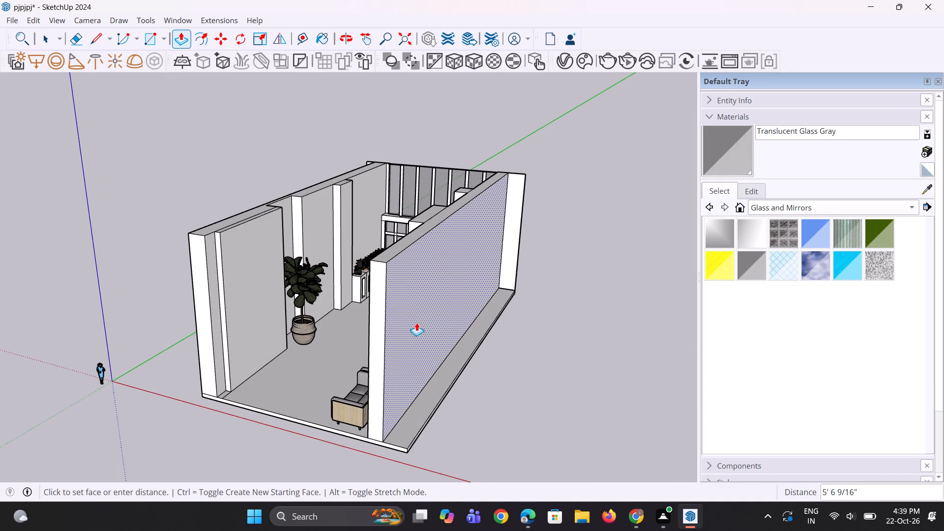
pyautogui.click(416, 323)
# Push the floor slab's long edge on the seating side in by the same distance as its wall.
pyautogui.scroll(9, 430, 457)
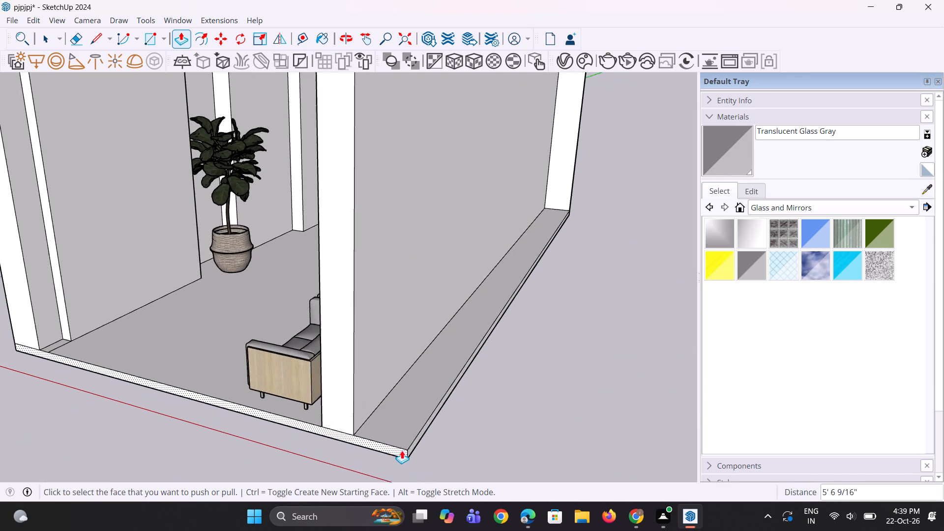
pyautogui.scroll(2, 402, 450)
pyautogui.doubleClick(414, 446)
# Delete the leftover vertical face projecting past the seating-side wall at the glazed end.
pyautogui.scroll(-5, 335, 403)
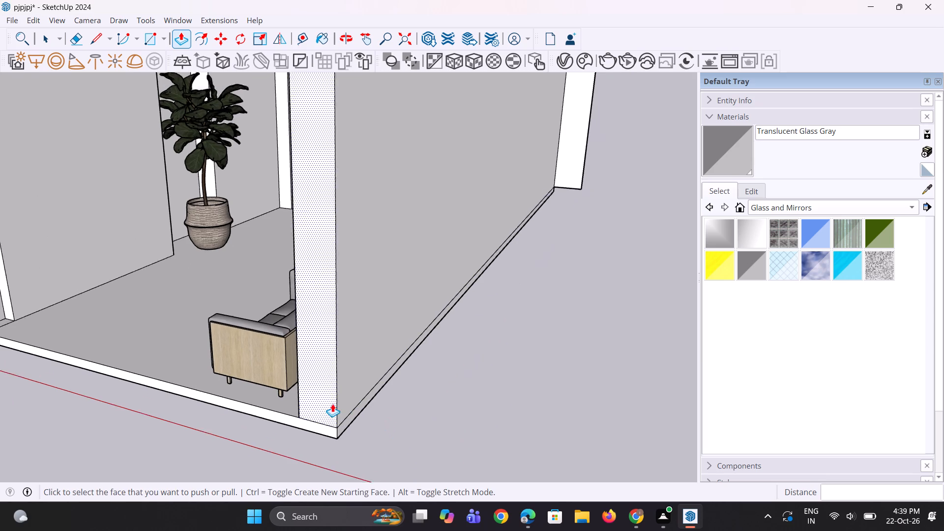
pyautogui.scroll(-9, 336, 399)
pyautogui.moveTo(598, 174); pyautogui.dragTo(420, 211, button='middle')
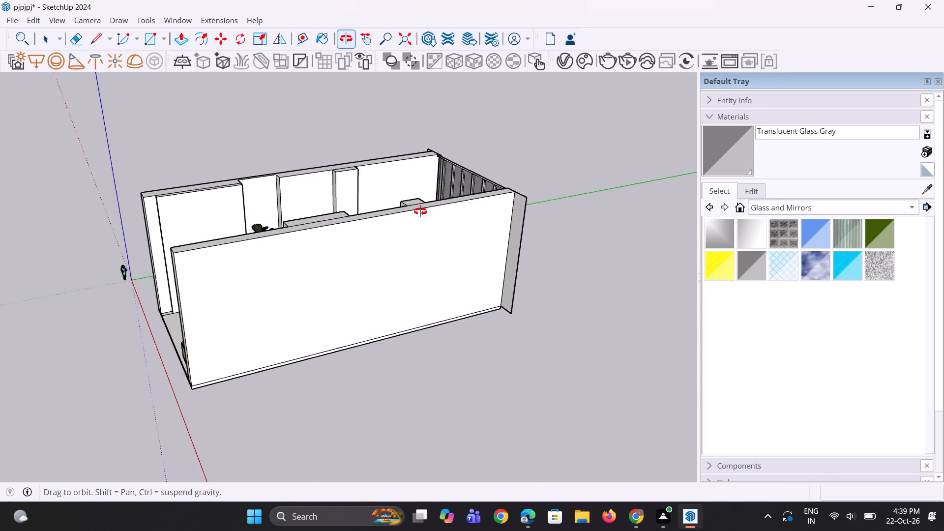
pyautogui.moveTo(420, 211); pyautogui.dragTo(314, 221, button='middle')
pyautogui.scroll(12, 474, 234)
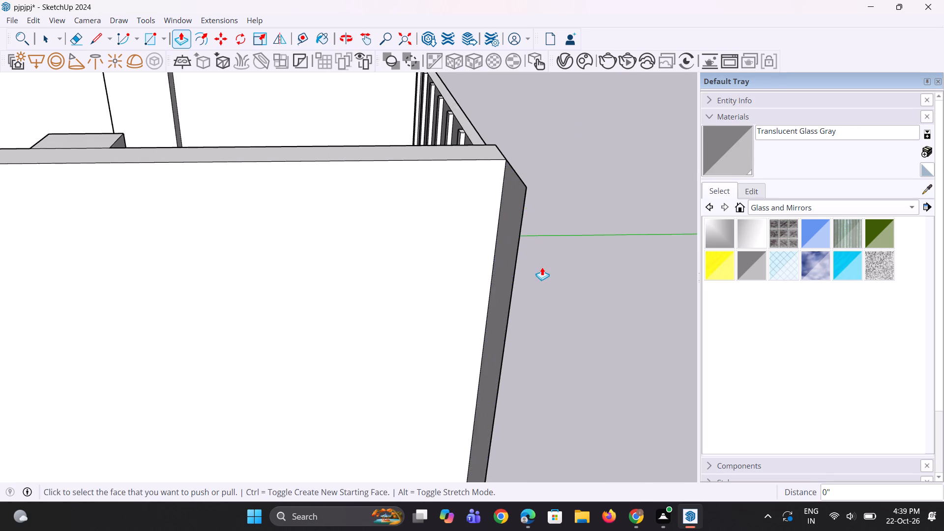
pyautogui.moveTo(541, 268); pyautogui.dragTo(319, 271, button='middle')
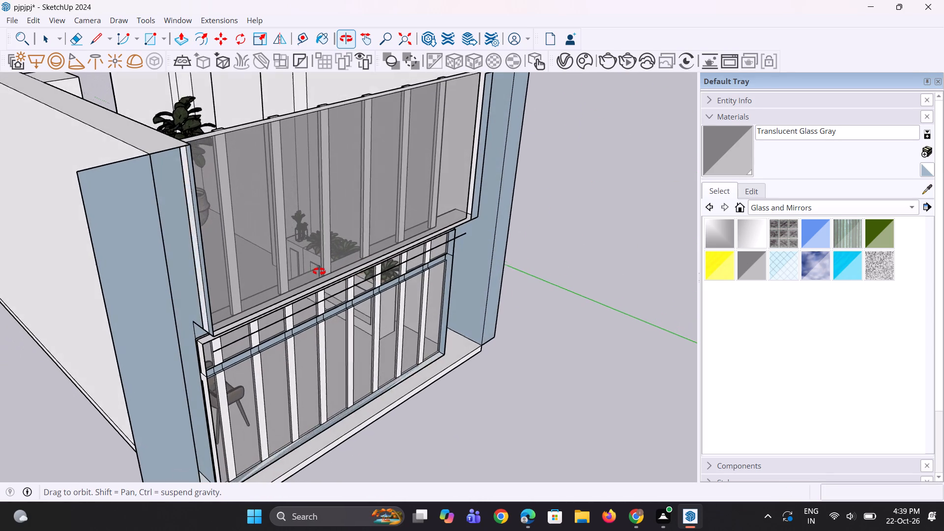
pyautogui.moveTo(319, 271); pyautogui.dragTo(565, 263, button='middle')
pyautogui.press('space')
pyautogui.click(546, 258)
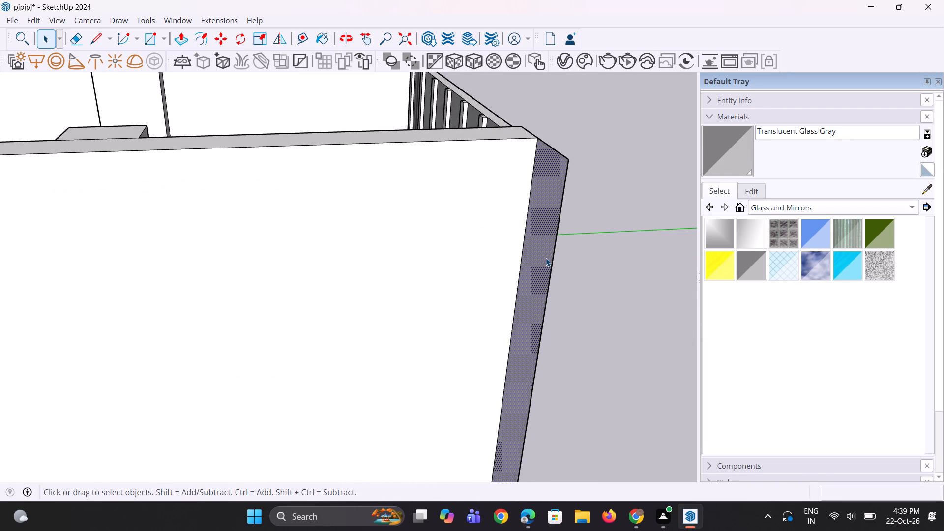
pyautogui.moveTo(563, 256); pyautogui.dragTo(659, 304, button='middle')
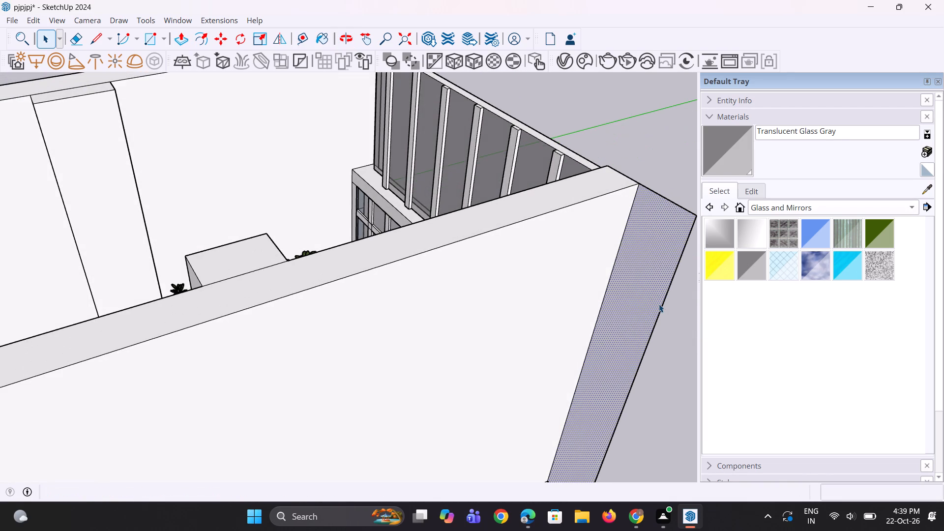
pyautogui.press('Delete')
# Delete the loose vertical, top and bottom edges left beyond the seating-side wall's glazed end.
pyautogui.click(667, 293)
pyautogui.press('Delete')
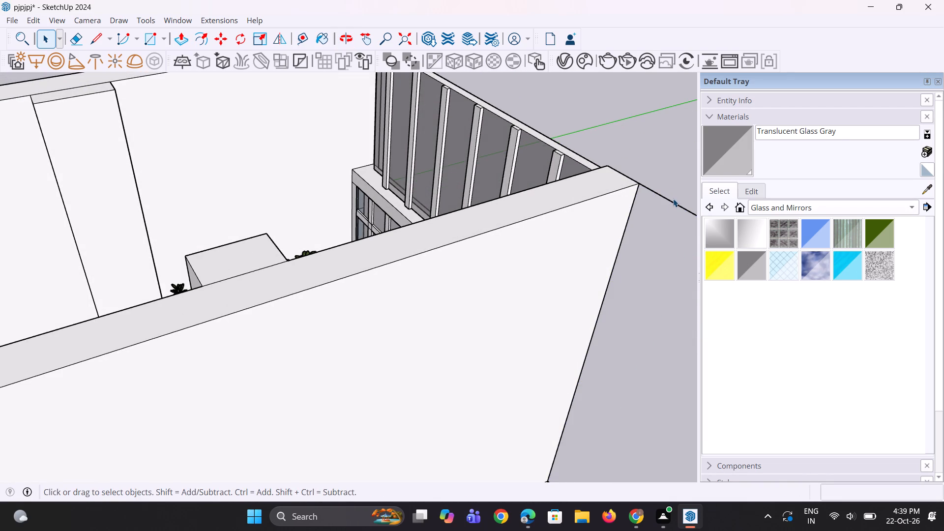
pyautogui.click(673, 201)
pyautogui.press('Delete')
pyautogui.scroll(-5, 582, 202)
pyautogui.scroll(1, 593, 433)
pyautogui.click(579, 427)
pyautogui.press('Delete')
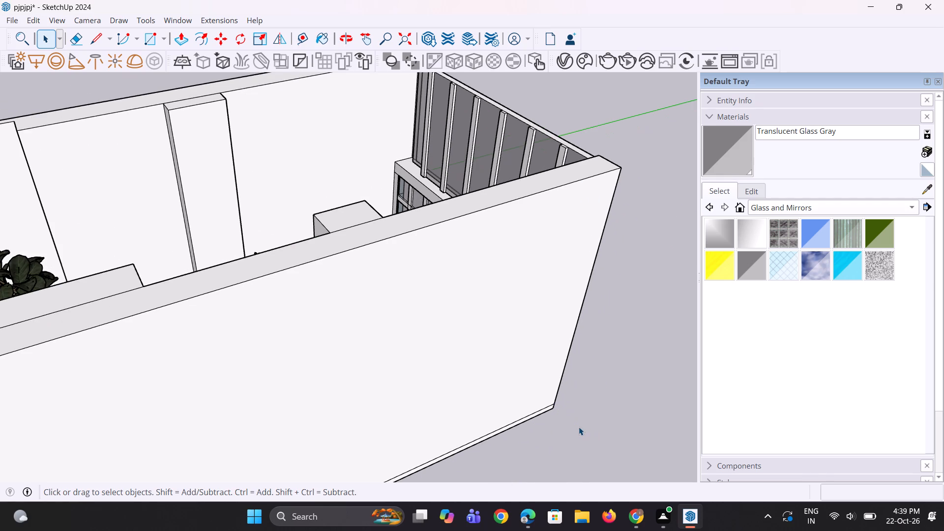
# Delete the leftover vertical strip projecting past the plant-side wall at the glazed end.
pyautogui.moveTo(579, 427); pyautogui.dragTo(253, 349, button='middle')
pyautogui.scroll(-4, 261, 340)
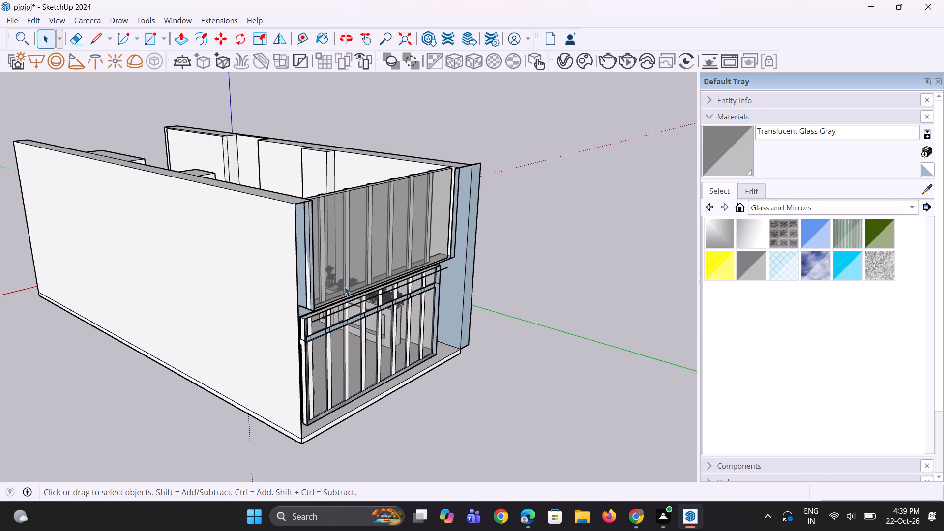
pyautogui.scroll(-1, 387, 259)
pyautogui.moveTo(382, 261); pyautogui.dragTo(152, 265, button='middle')
pyautogui.moveTo(205, 264); pyautogui.dragTo(147, 268, button='middle')
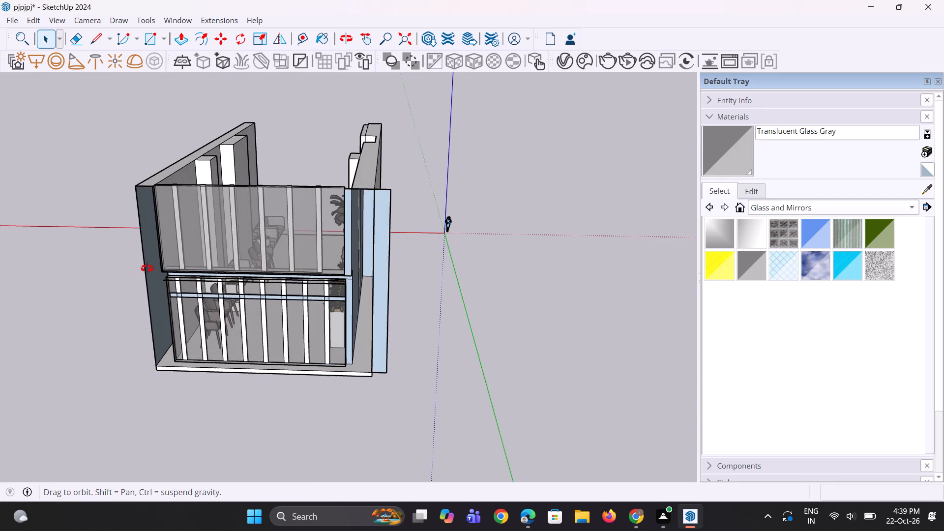
pyautogui.moveTo(147, 268); pyautogui.dragTo(106, 260, button='middle')
pyautogui.scroll(1, 236, 256)
pyautogui.moveTo(210, 268); pyautogui.dragTo(62, 260, button='middle')
pyautogui.scroll(3, 168, 217)
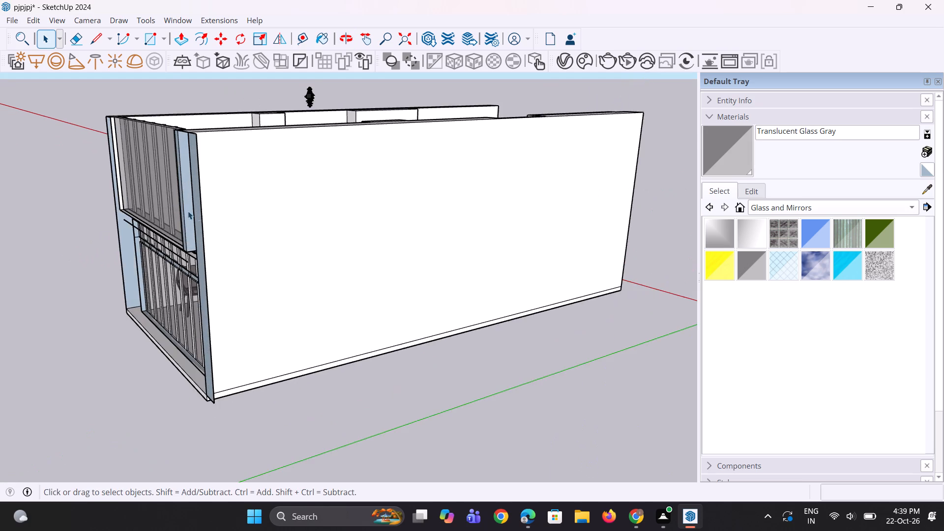
pyautogui.scroll(6, 188, 211)
pyautogui.scroll(1, 189, 251)
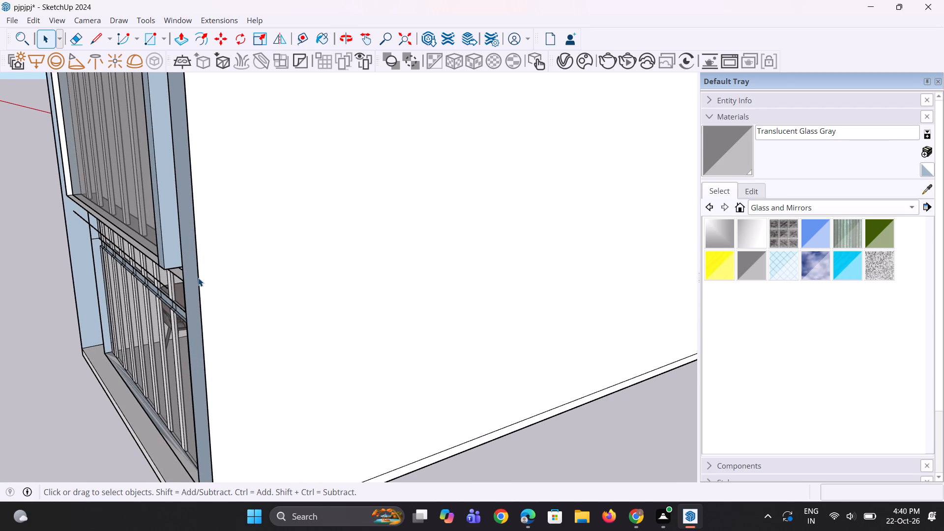
pyautogui.click(198, 278)
pyautogui.press('Delete')
# Erase the loose top edge sticking out past the plant-side wall at the glazed end.
pyautogui.scroll(-10, 247, 269)
pyautogui.scroll(1, 211, 263)
pyautogui.moveTo(209, 272); pyautogui.dragTo(214, 284, button='middle')
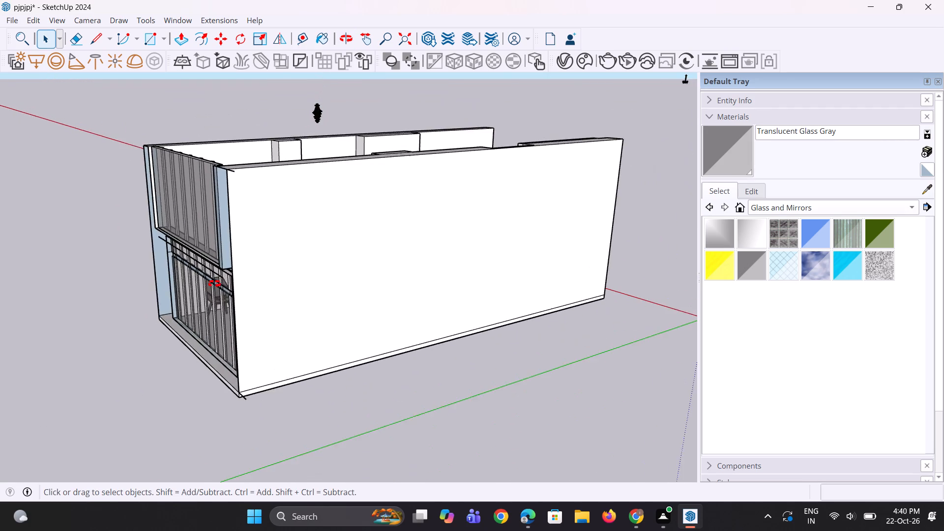
pyautogui.moveTo(214, 284); pyautogui.dragTo(784, 290, button='middle')
pyautogui.moveTo(430, 329); pyautogui.dragTo(803, 339, button='middle')
pyautogui.moveTo(417, 332); pyautogui.dragTo(538, 323, button='middle')
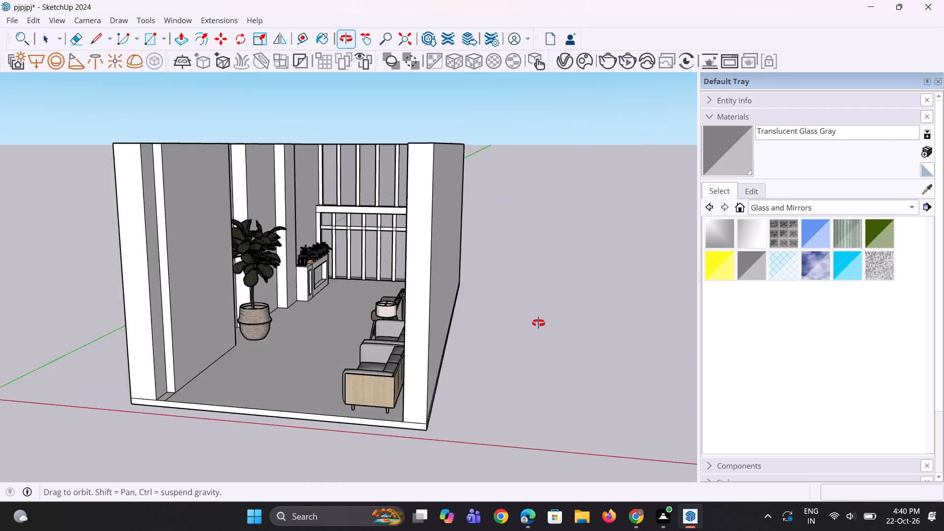
pyautogui.moveTo(538, 323); pyautogui.dragTo(529, 324, button='middle')
pyautogui.scroll(3, 338, 287)
pyautogui.scroll(-3, 389, 299)
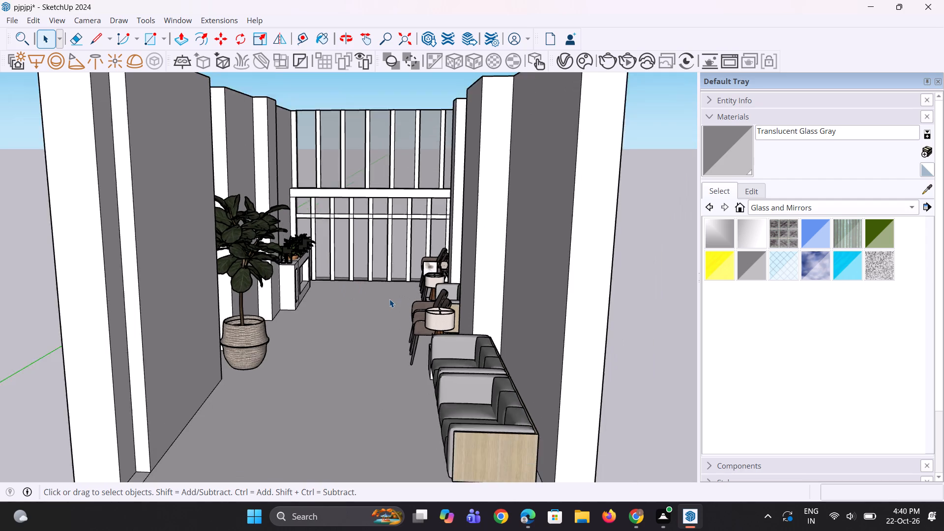
pyautogui.moveTo(405, 273); pyautogui.dragTo(386, 335, button='middle')
pyautogui.moveTo(394, 236); pyautogui.dragTo(401, 343, button='middle')
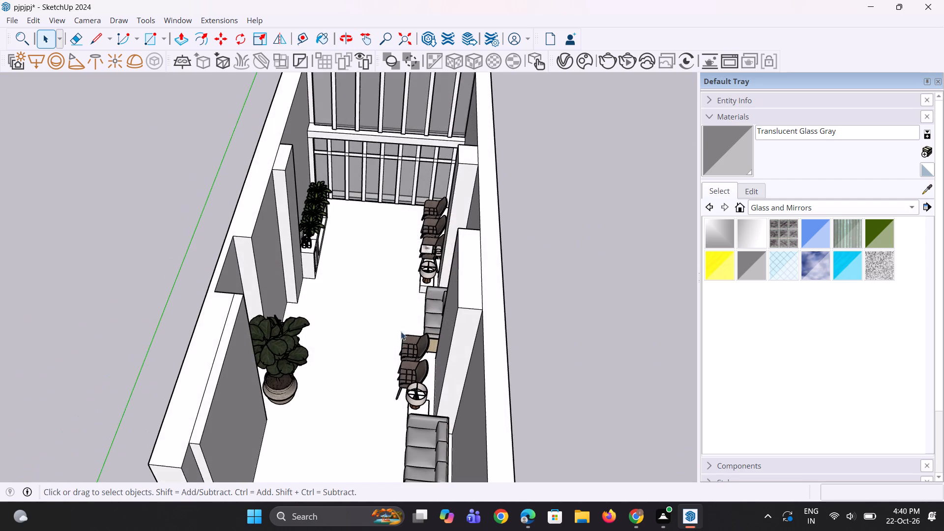
pyautogui.scroll(-3, 360, 331)
pyautogui.scroll(9, 275, 111)
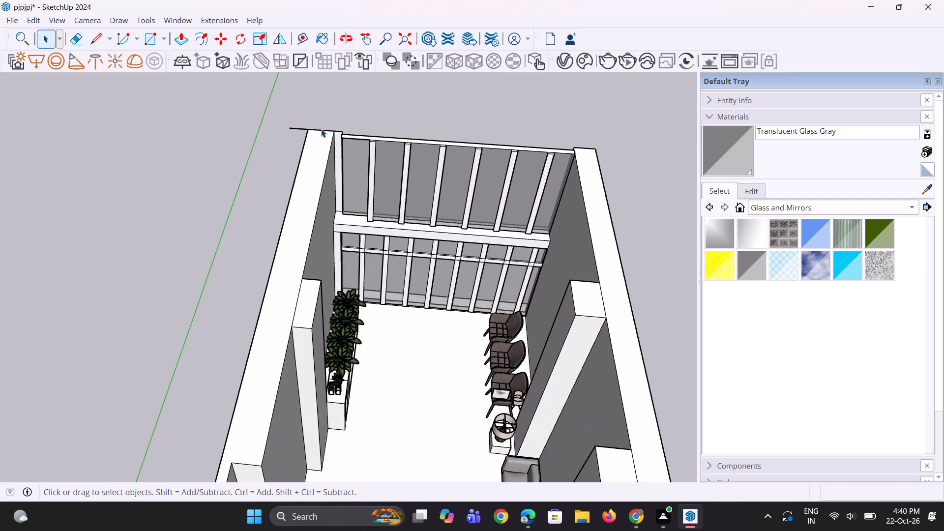
pyautogui.scroll(2, 321, 129)
pyautogui.press('e')
pyautogui.click(294, 128)
# Draw a rectangle of about 47' 3" by 42' 2" across the outside of the glazed end, between the outer wall corners.
pyautogui.moveTo(322, 150); pyautogui.dragTo(422, 206, button='middle')
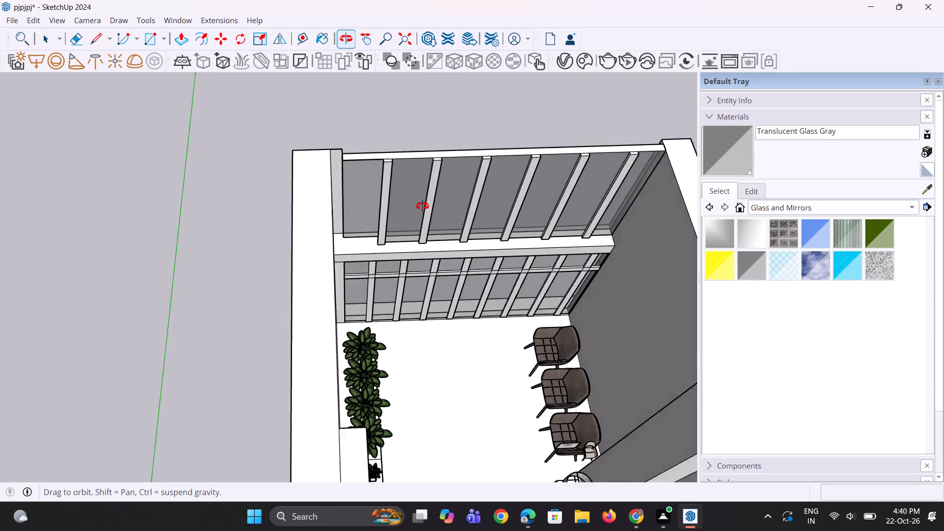
pyautogui.moveTo(422, 206); pyautogui.dragTo(675, 195, button='middle')
pyautogui.scroll(-5, 490, 339)
pyautogui.moveTo(348, 302); pyautogui.dragTo(510, 274, button='middle')
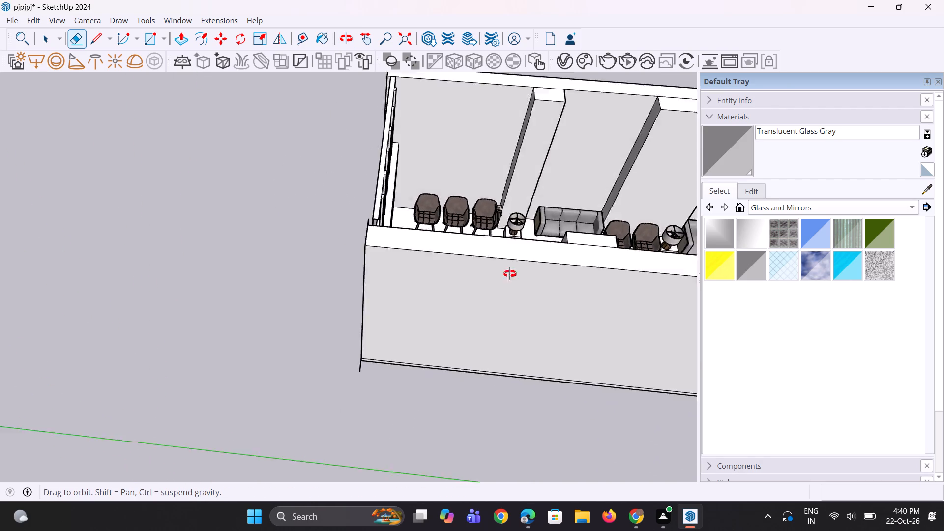
pyautogui.moveTo(510, 274); pyautogui.dragTo(692, 220, button='middle')
pyautogui.scroll(-3, 653, 290)
pyautogui.scroll(1, 527, 263)
pyautogui.moveTo(527, 263); pyautogui.dragTo(566, 237, button='middle')
pyautogui.press('r')
pyautogui.scroll(2, 391, 174)
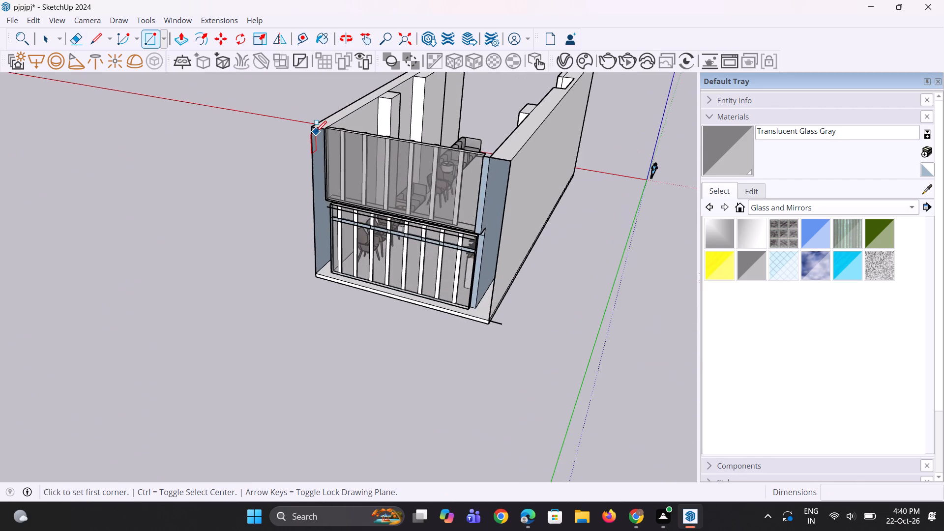
pyautogui.click(313, 128)
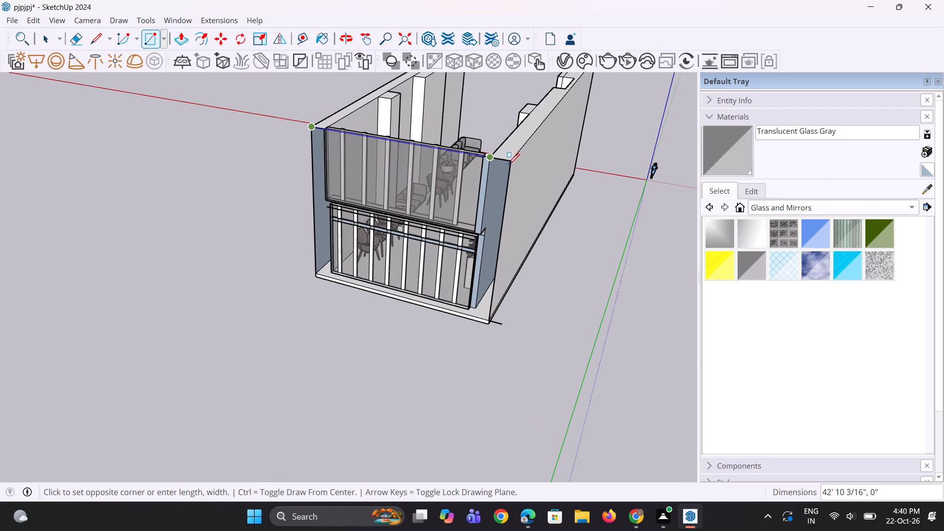
pyautogui.click(511, 164)
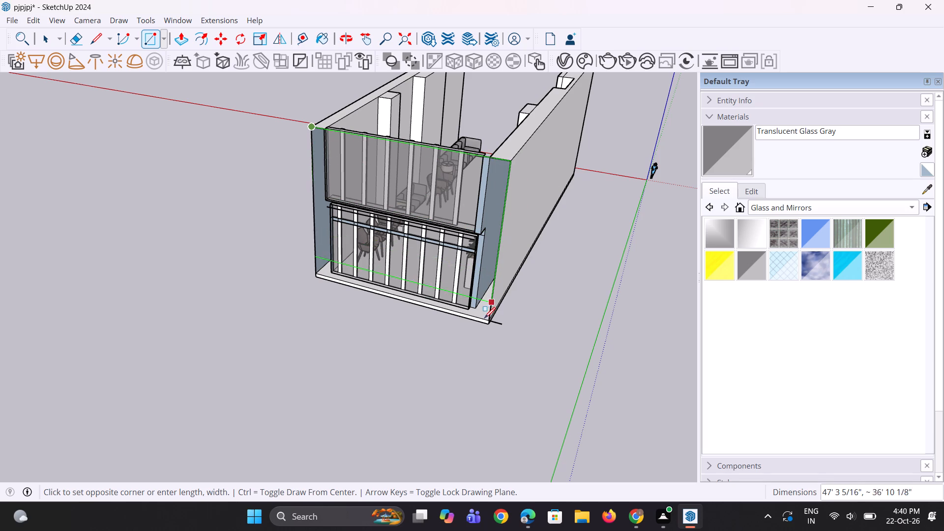
pyautogui.click(487, 328)
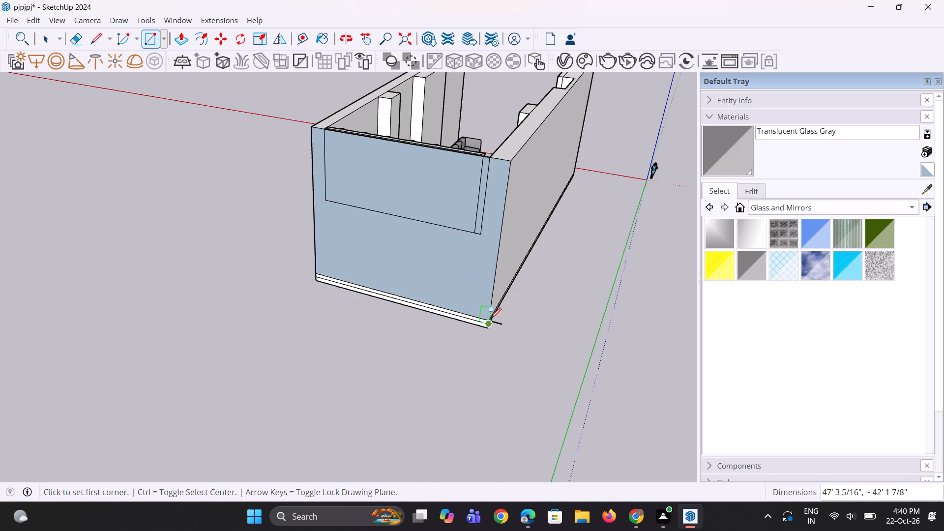
pyautogui.moveTo(488, 319); pyautogui.dragTo(302, 290, button='middle')
pyautogui.scroll(2, 313, 226)
pyautogui.press('space')
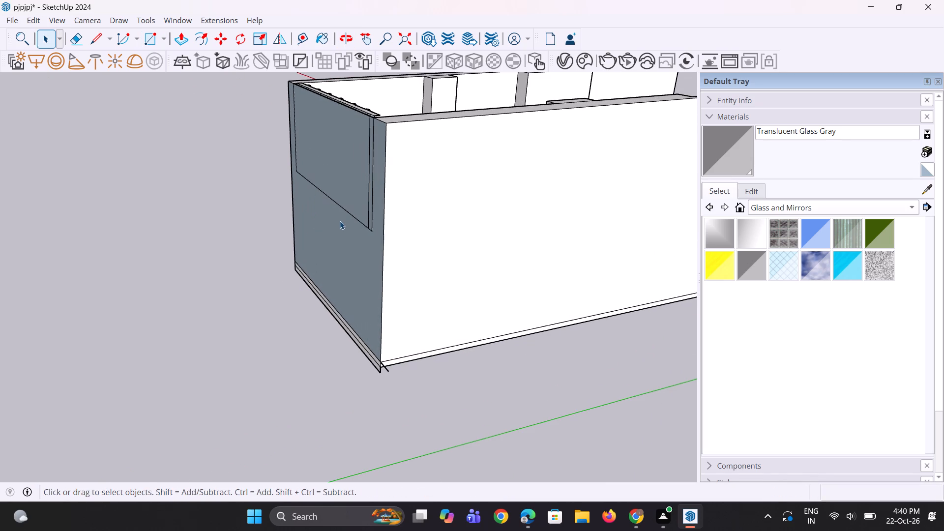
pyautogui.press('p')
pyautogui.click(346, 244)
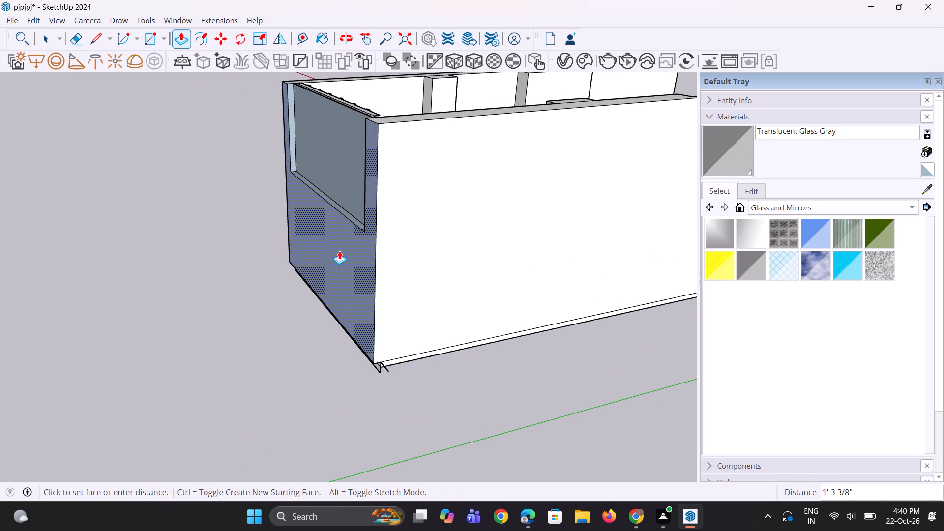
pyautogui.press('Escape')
# Pull the glazed end's upper panel outward about 1' 8", and extend its side about 5' 10" to the plant-side wall's outer face.
pyautogui.moveTo(367, 106); pyautogui.dragTo(383, 170, button='middle')
pyautogui.scroll(4, 355, 173)
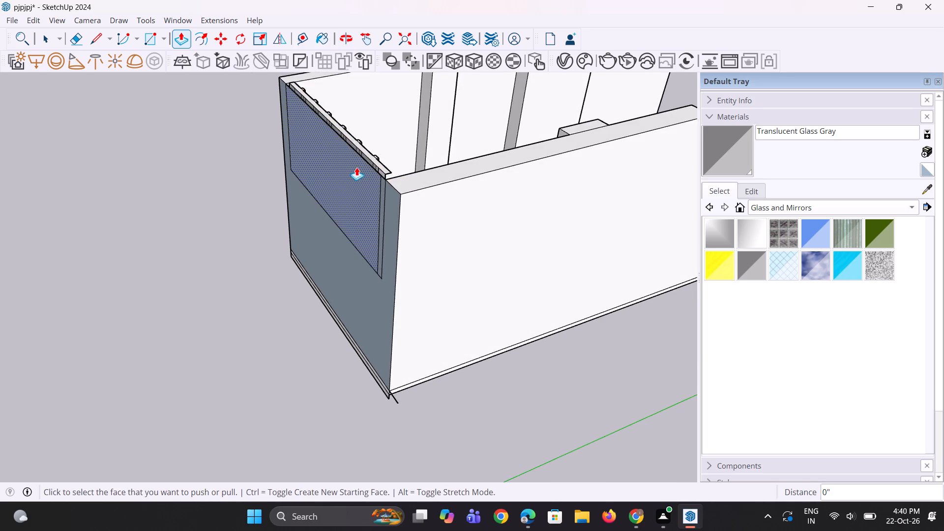
pyautogui.click(358, 165)
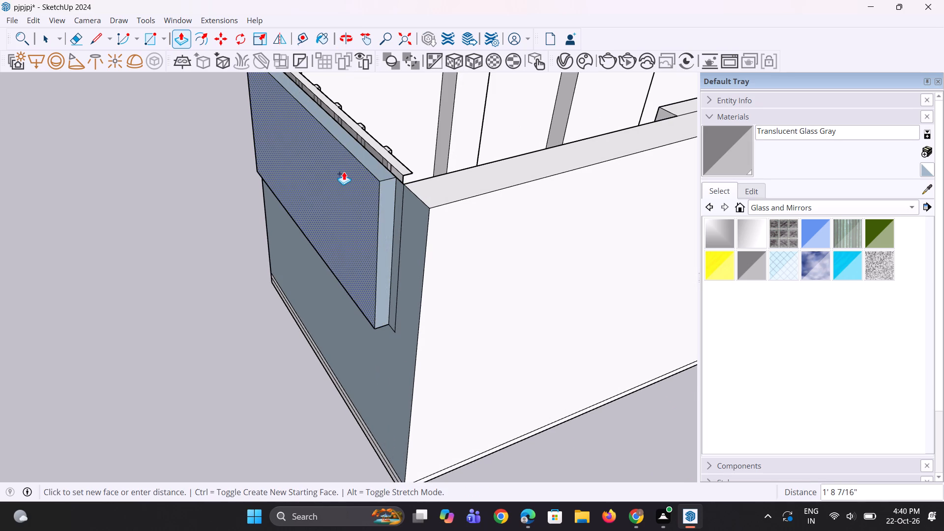
pyautogui.click(344, 175)
pyautogui.click(384, 207)
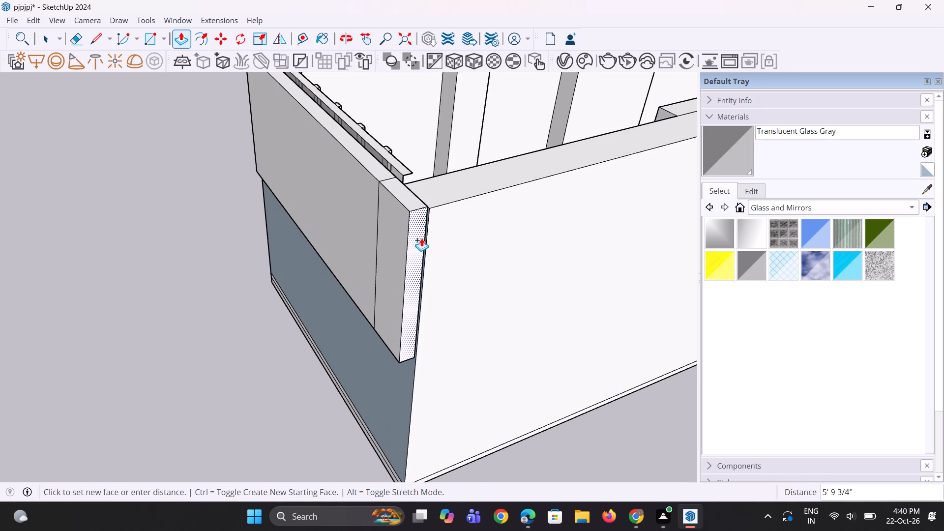
pyautogui.click(428, 221)
# Pull the underside of the projecting end slab down 22' to the floor edge of the glazed end.
pyautogui.moveTo(421, 236); pyautogui.dragTo(500, 164, button='middle')
pyautogui.scroll(1, 421, 236)
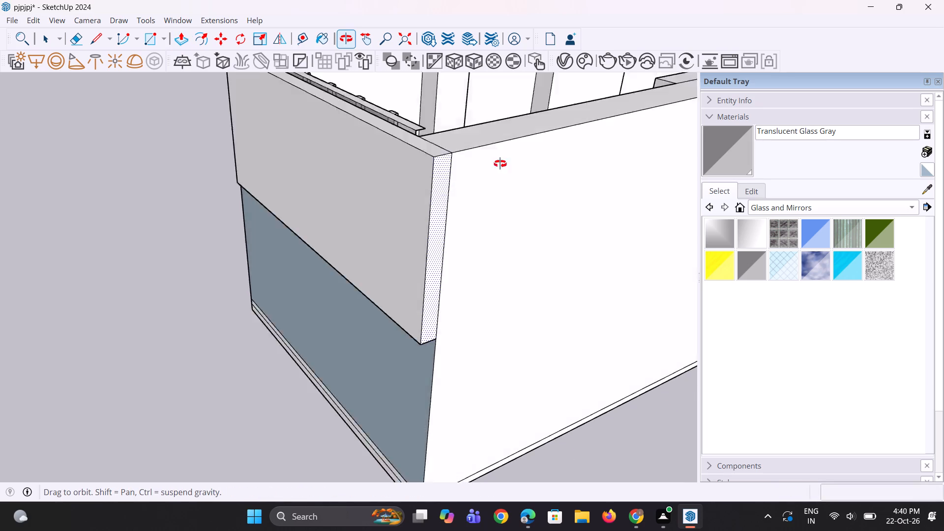
pyautogui.moveTo(500, 164); pyautogui.dragTo(541, 140, button='middle')
pyautogui.moveTo(438, 282); pyautogui.dragTo(487, 151, button='middle')
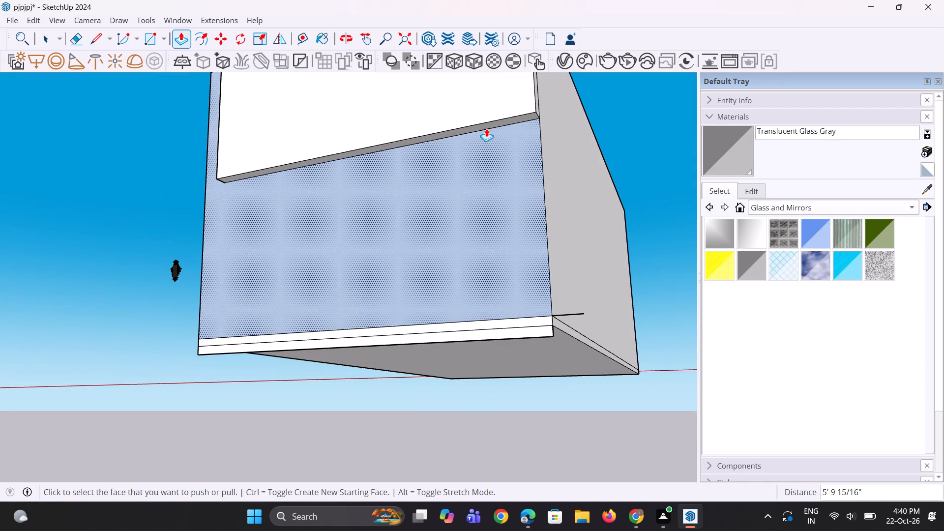
pyautogui.click(486, 125)
pyautogui.click(543, 338)
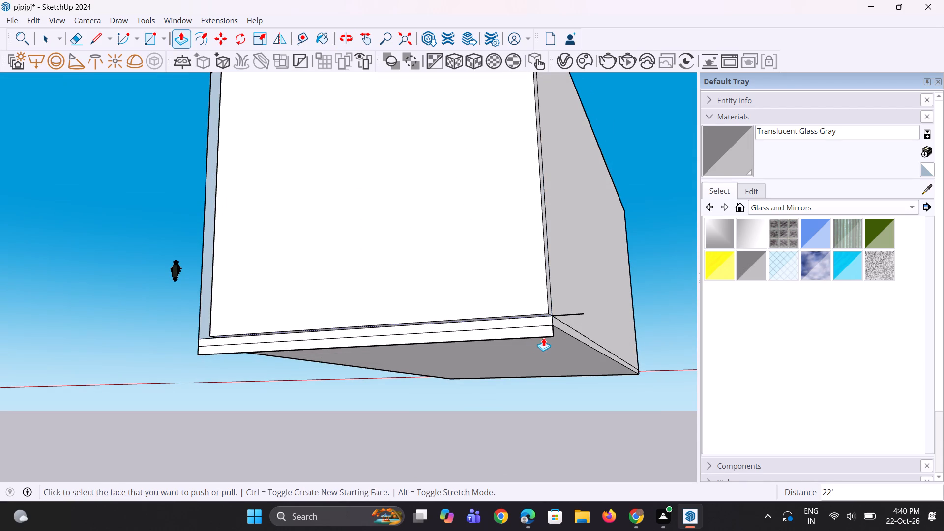
# Extend the end slab's other side 3' 5 3/8" to the seating-side wall's outer face.
pyautogui.scroll(-5, 337, 325)
pyautogui.moveTo(319, 268); pyautogui.dragTo(666, 343, button='middle')
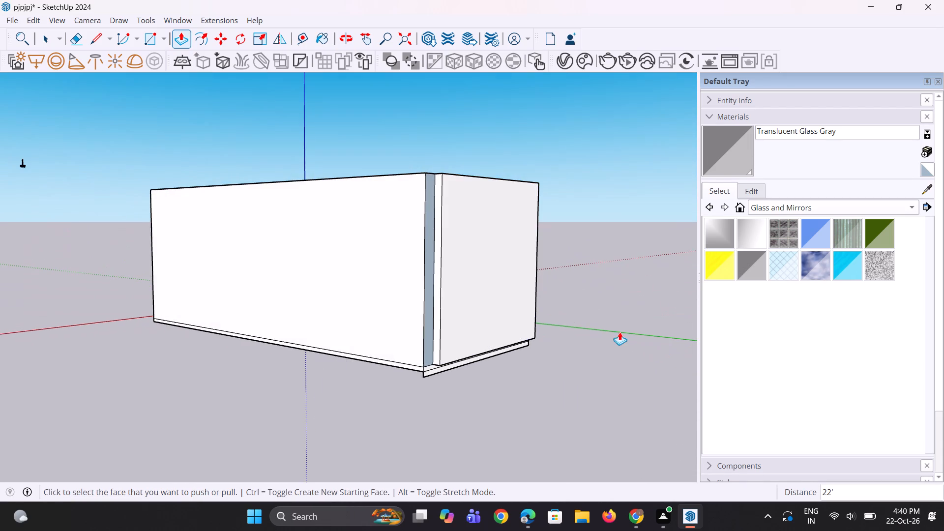
pyautogui.scroll(3, 409, 239)
pyautogui.click(449, 257)
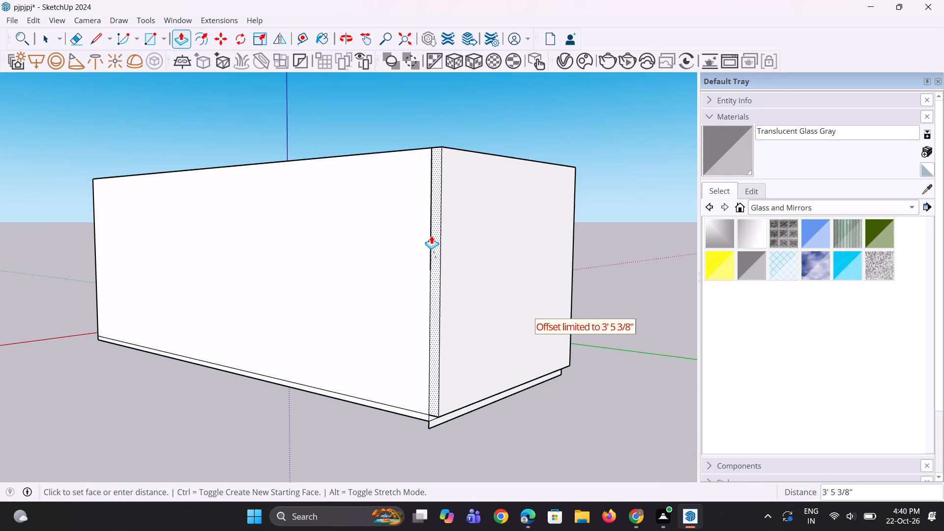
pyautogui.click(431, 234)
# Raise the top face of the glazed end wall about 1' 10" and repeat the same extrusion on both long walls' tops.
pyautogui.moveTo(409, 273); pyautogui.dragTo(514, 411, button='middle')
pyautogui.scroll(2, 536, 246)
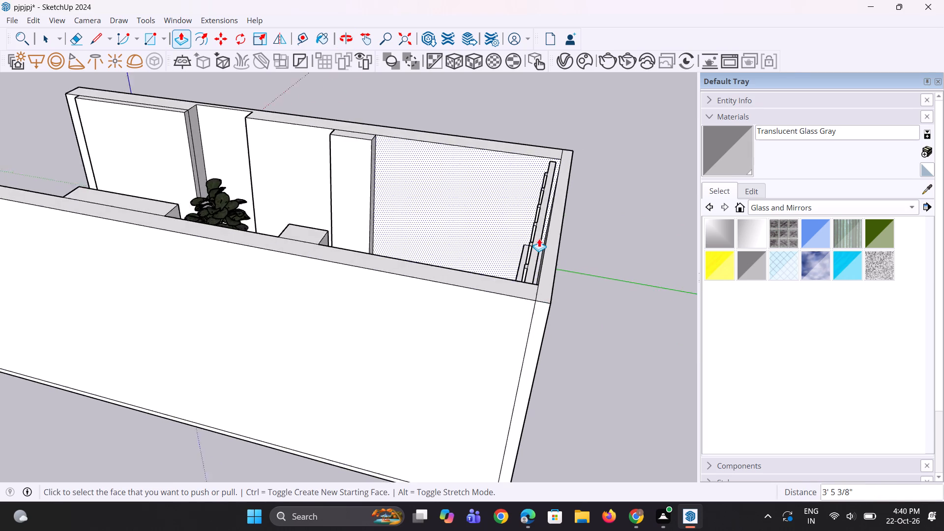
pyautogui.scroll(4, 539, 238)
pyautogui.moveTo(532, 293); pyautogui.dragTo(663, 337, button='middle')
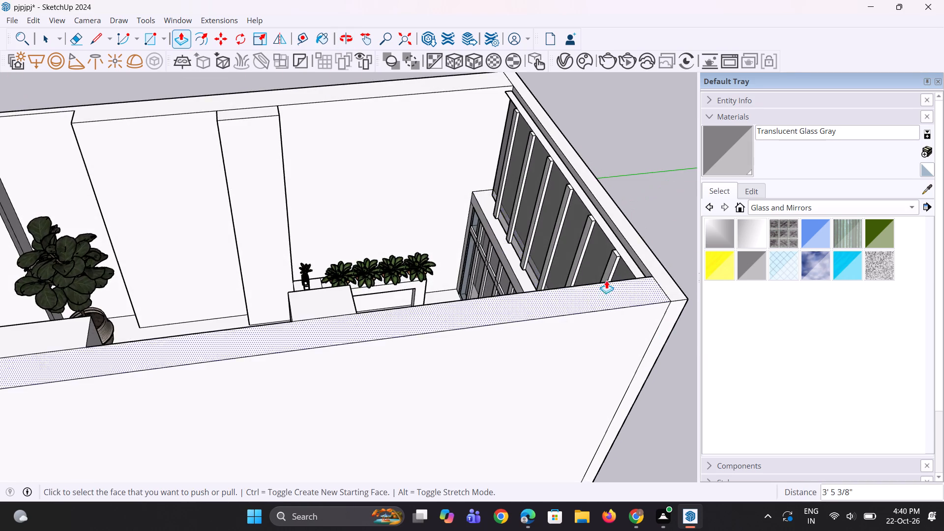
pyautogui.scroll(-5, 595, 267)
pyautogui.moveTo(513, 288); pyautogui.dragTo(691, 245, button='middle')
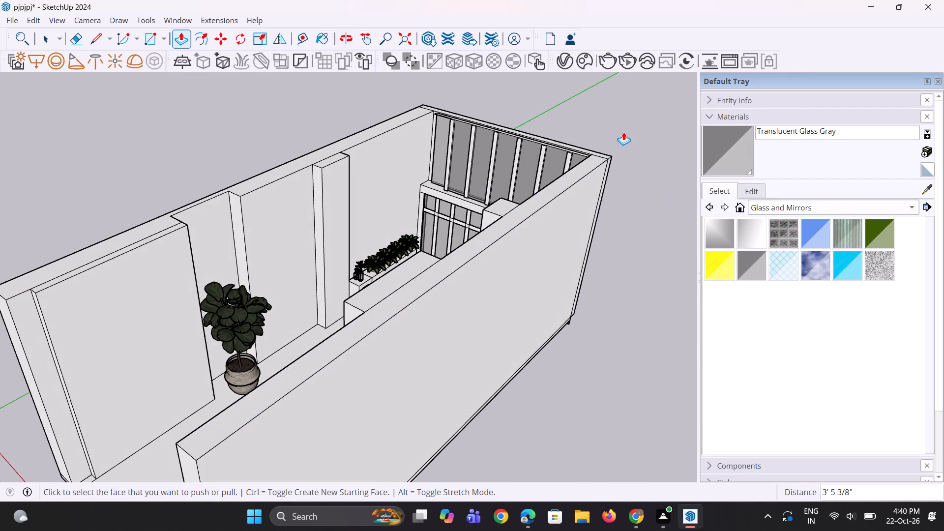
pyautogui.scroll(4, 612, 136)
pyautogui.click(591, 156)
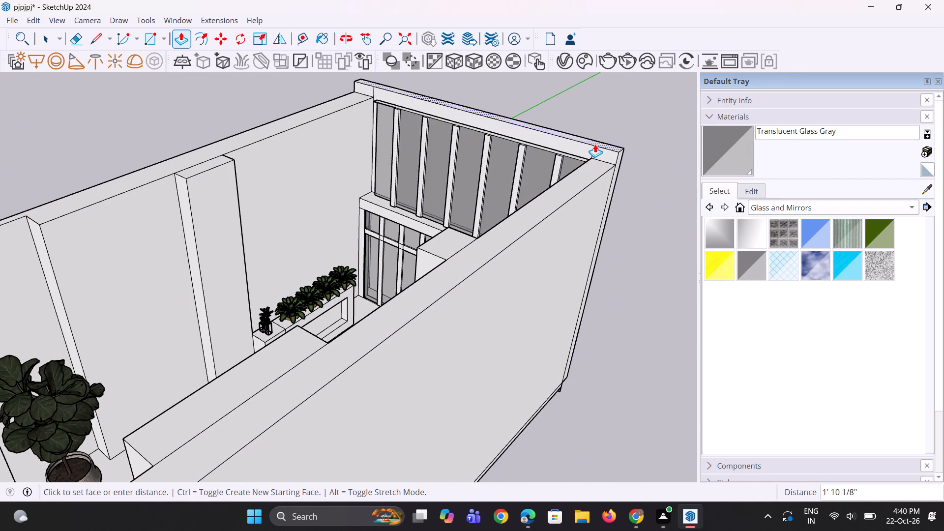
pyautogui.click(595, 144)
pyautogui.doubleClick(590, 181)
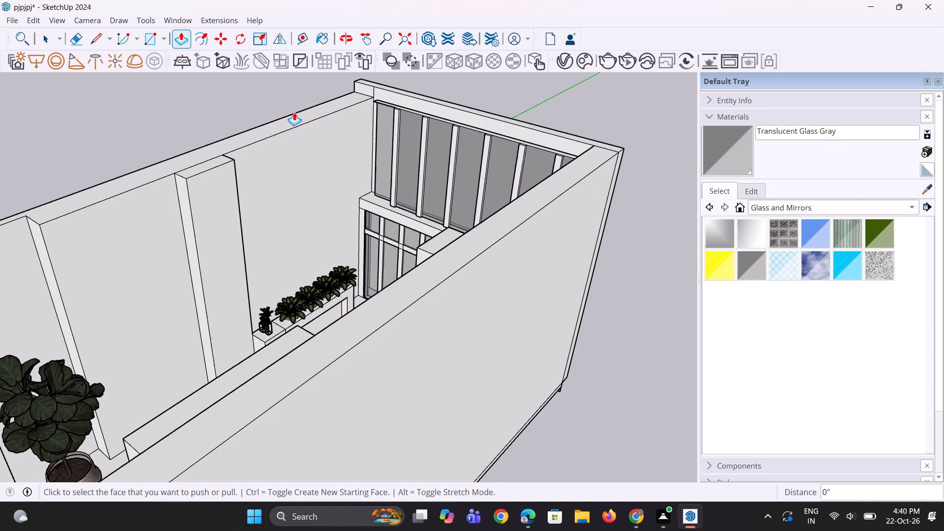
pyautogui.doubleClick(294, 116)
# Draw an upright rotated rectangle about 47' 3" long and 12" high along the outer top edge of the glazed end wall.
pyautogui.moveTo(267, 158); pyautogui.dragTo(337, 150, button='middle')
pyautogui.scroll(1, 267, 158)
pyautogui.scroll(-3, 339, 151)
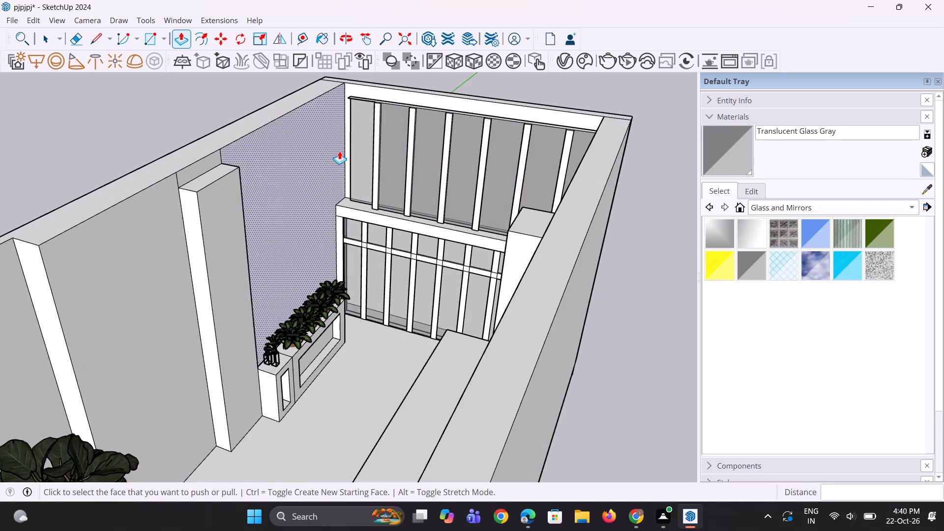
pyautogui.scroll(-2, 339, 151)
pyautogui.moveTo(339, 151); pyautogui.dragTo(335, 144, button='middle')
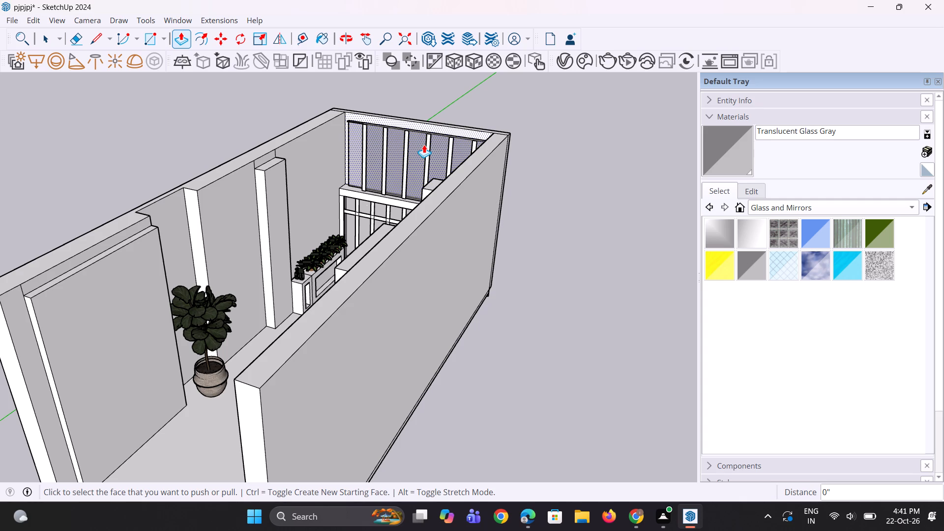
pyautogui.moveTo(417, 102); pyautogui.dragTo(416, 125, button='middle')
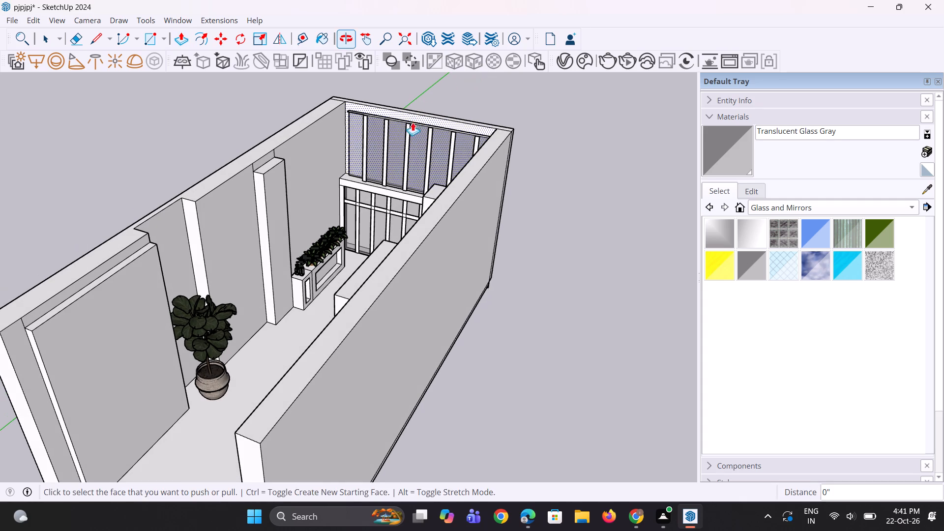
pyautogui.press('space')
pyautogui.press('space')
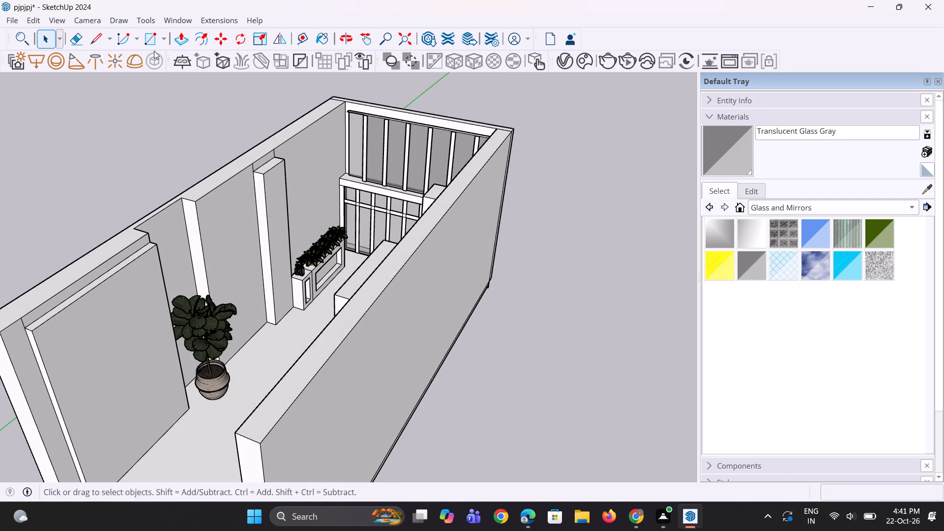
pyautogui.click(159, 42)
pyautogui.click(167, 43)
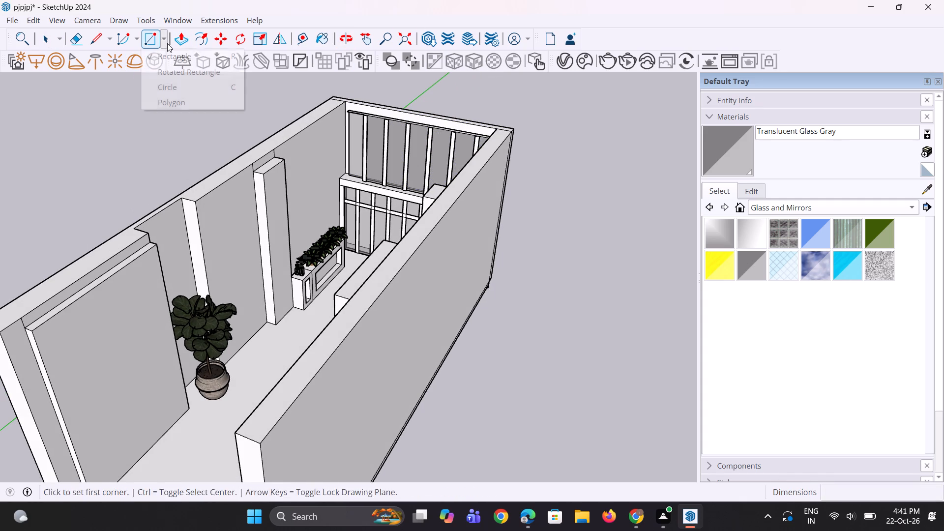
pyautogui.click(178, 73)
pyautogui.scroll(-5, 281, 235)
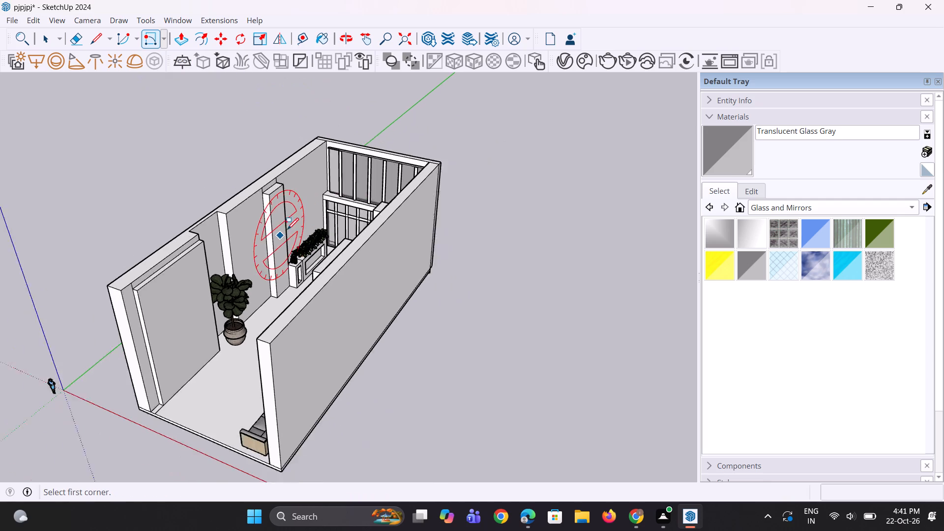
pyautogui.scroll(10, 340, 130)
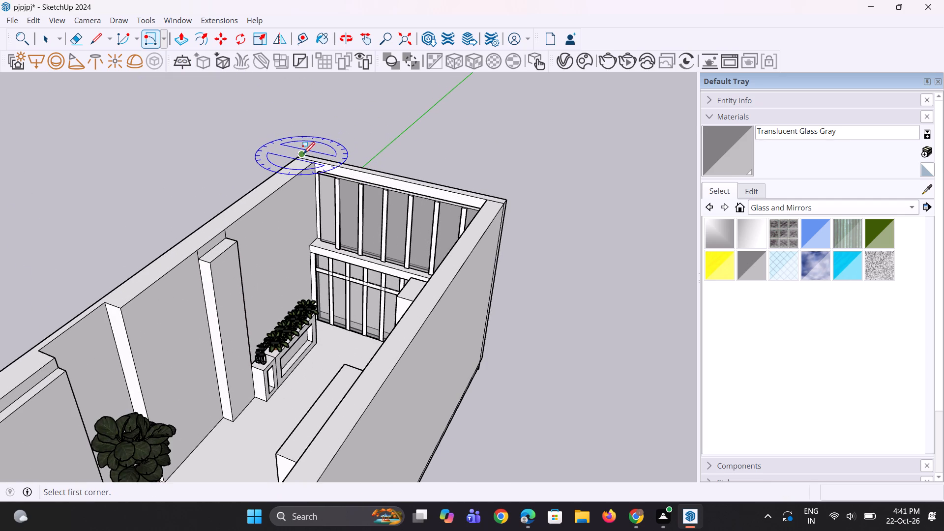
pyautogui.click(303, 155)
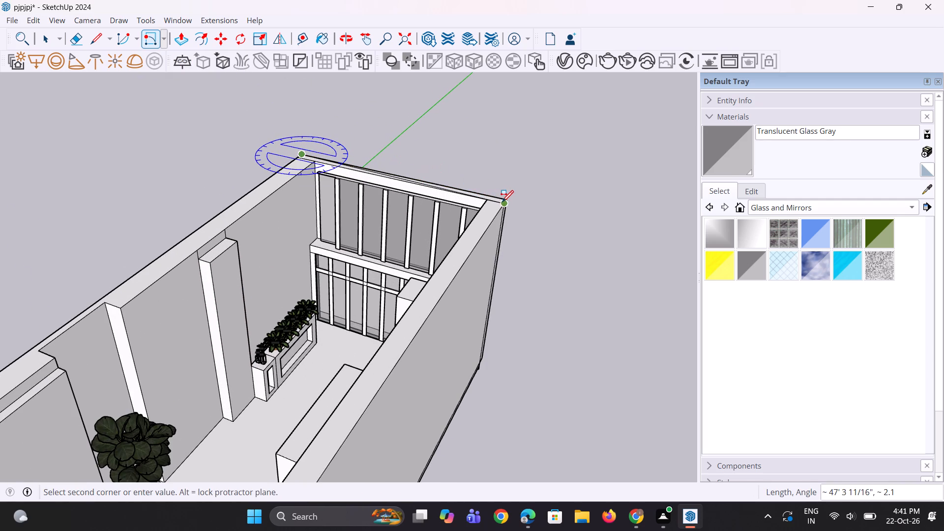
pyautogui.click(504, 201)
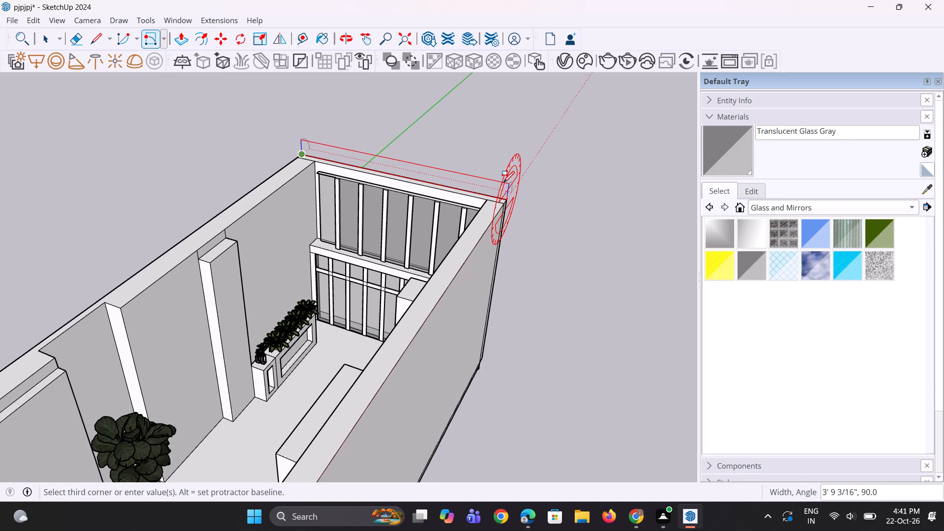
pyautogui.press('0')
pyautogui.press('BackSpace')
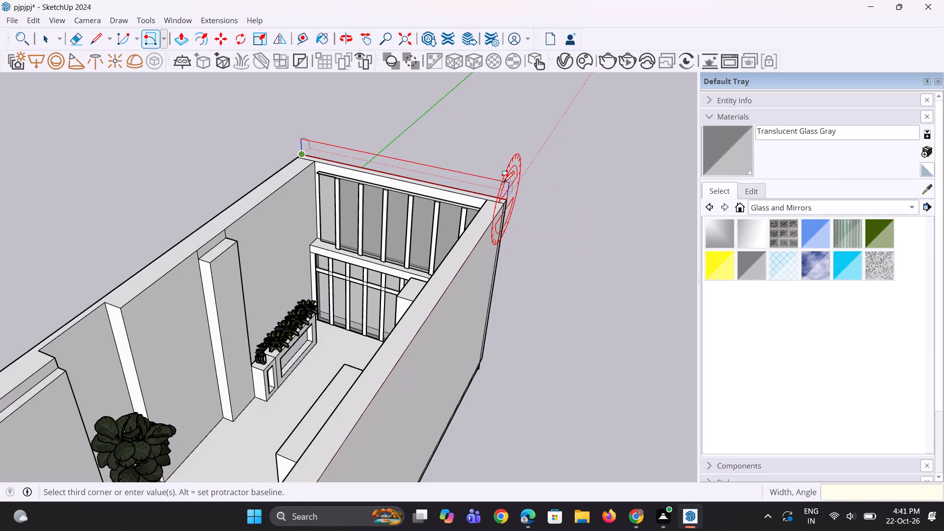
pyautogui.write('12"')
pyautogui.press('Return')
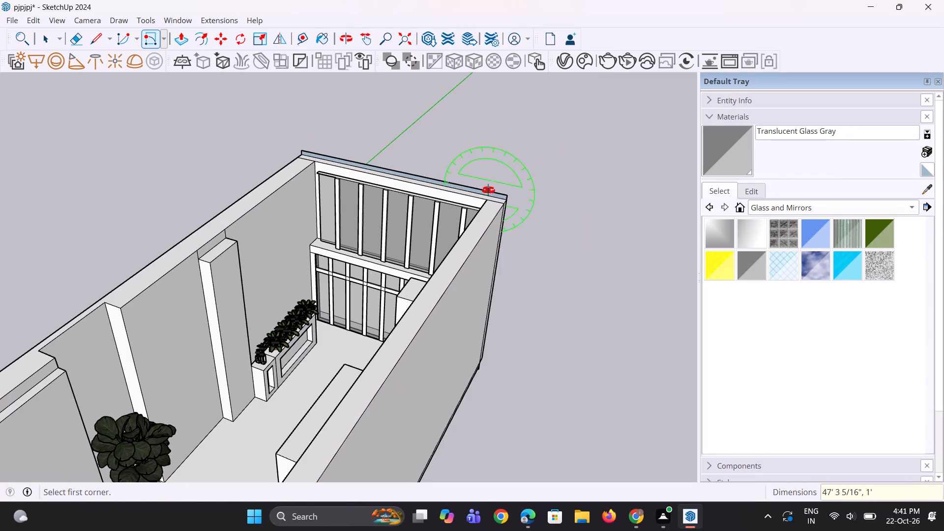
pyautogui.middleClick(489, 190)
pyautogui.press('space')
pyautogui.press('space')
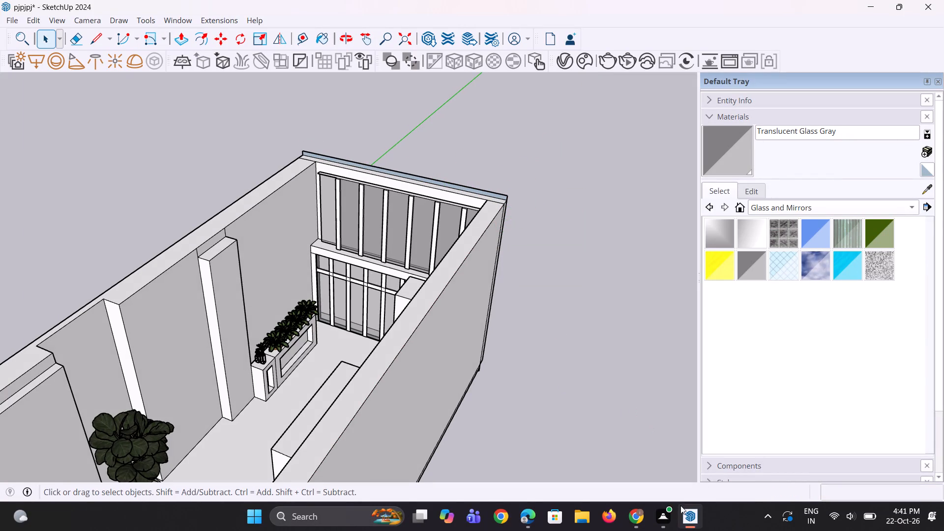
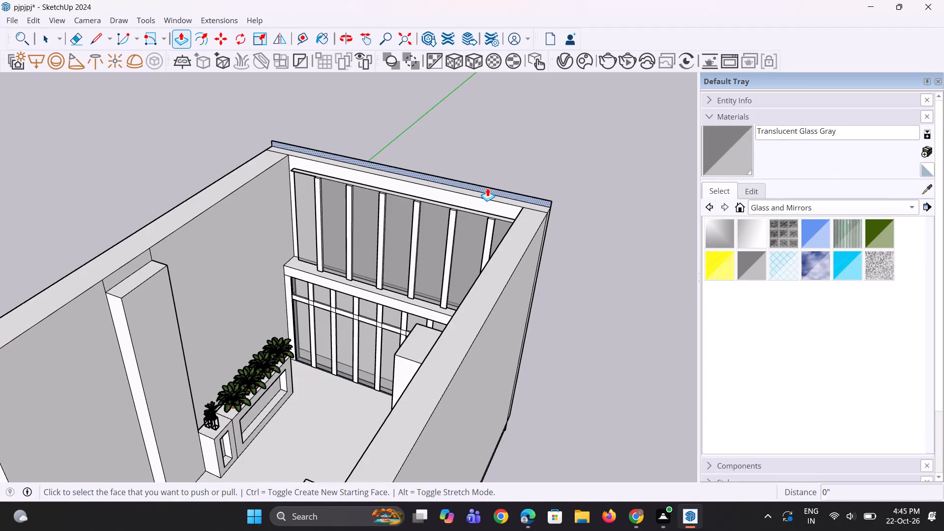
# Push/Pull the upright strip above the glazed end wall about 104' 8" along the room to form a roof slab.
pyautogui.scroll(-2, 481, 236)
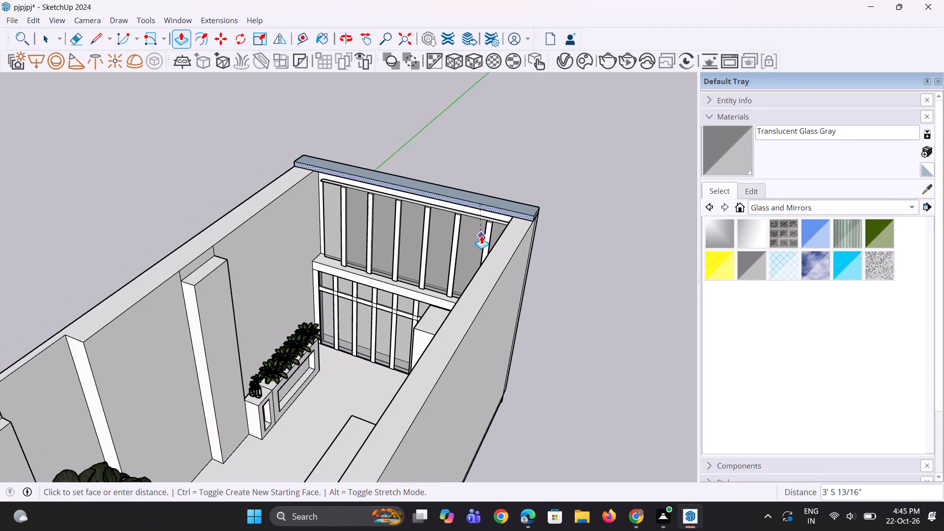
pyautogui.scroll(-10, 458, 248)
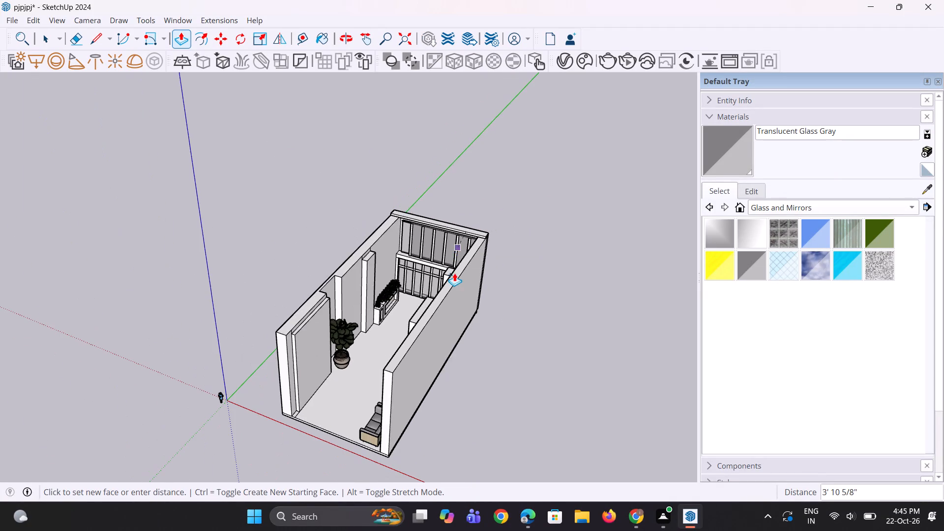
pyautogui.click(389, 401)
# Offset the underside of the roof slab inward about 7' 9" to outline a central ceiling panel.
pyautogui.moveTo(396, 396); pyautogui.dragTo(432, 310, button='middle')
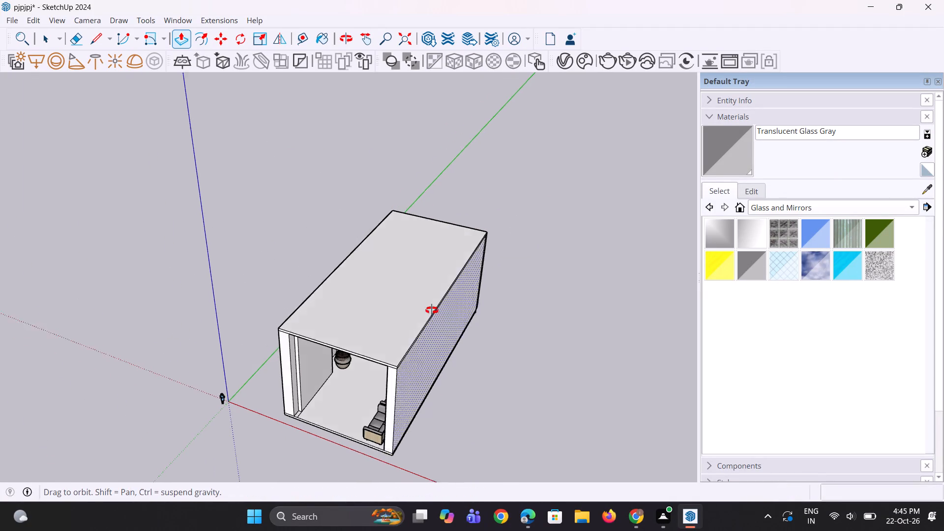
pyautogui.moveTo(432, 310); pyautogui.dragTo(457, 242, button='middle')
pyautogui.scroll(11, 378, 242)
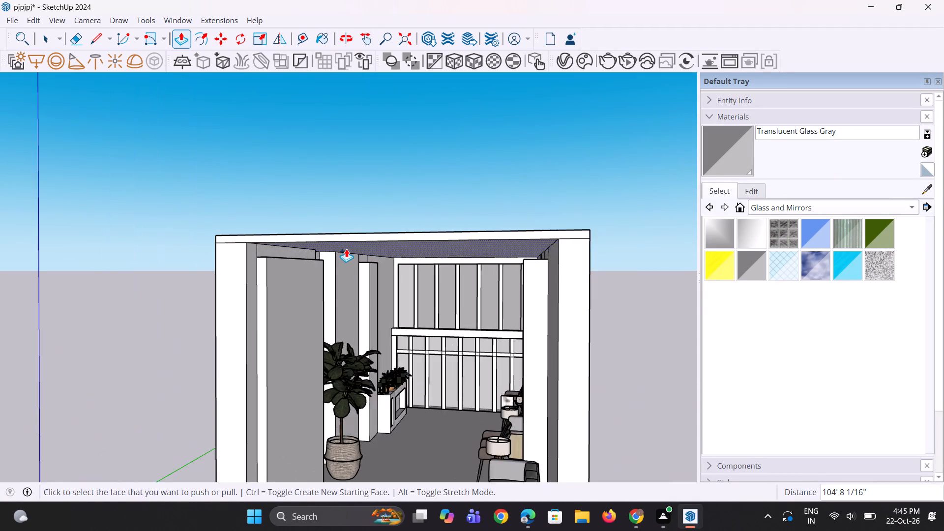
pyautogui.scroll(2, 346, 249)
pyautogui.moveTo(346, 249); pyautogui.dragTo(355, 224, button='middle')
pyautogui.click(367, 220)
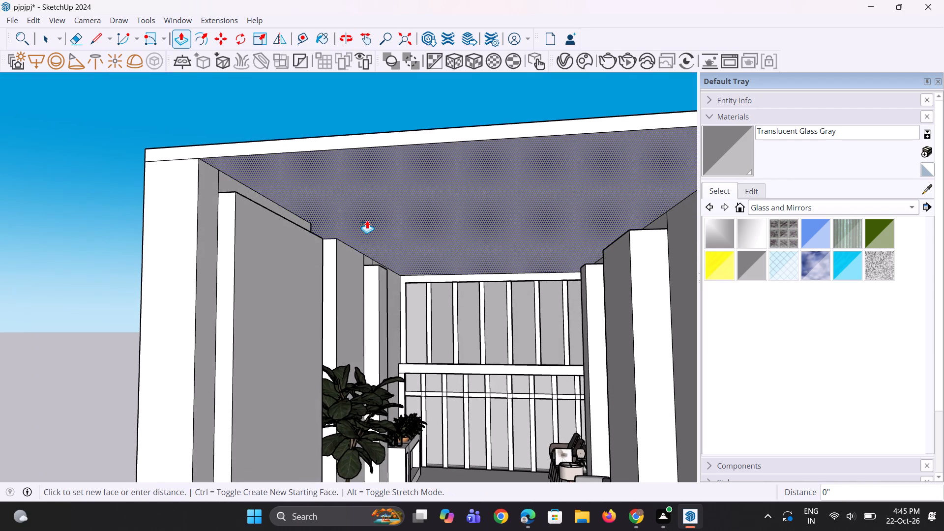
pyautogui.press('Escape')
pyautogui.press('space')
pyautogui.click(363, 225)
pyautogui.scroll(2, 361, 226)
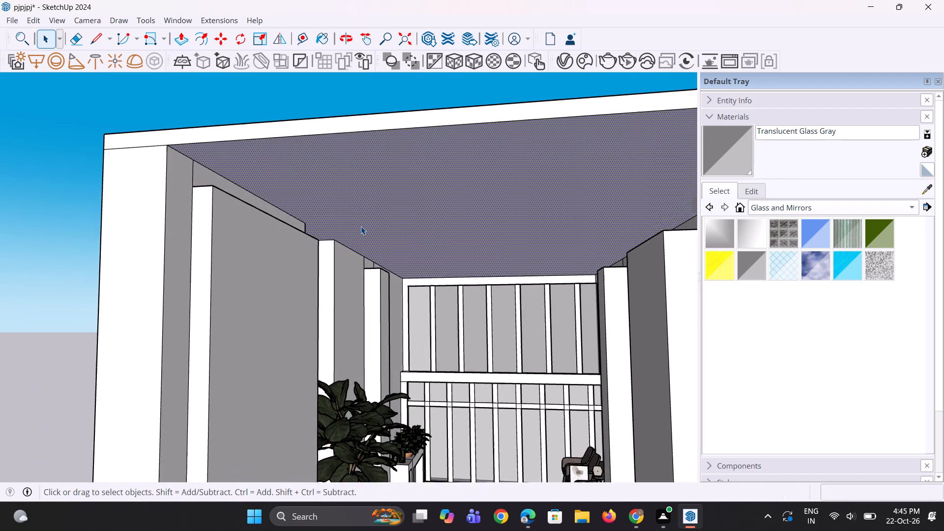
pyautogui.scroll(1, 361, 226)
pyautogui.press('f')
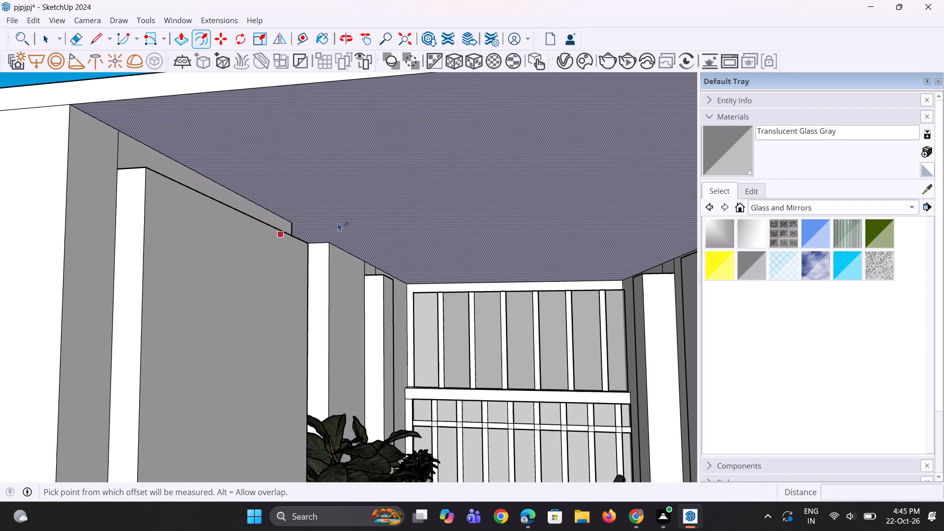
pyautogui.click(324, 213)
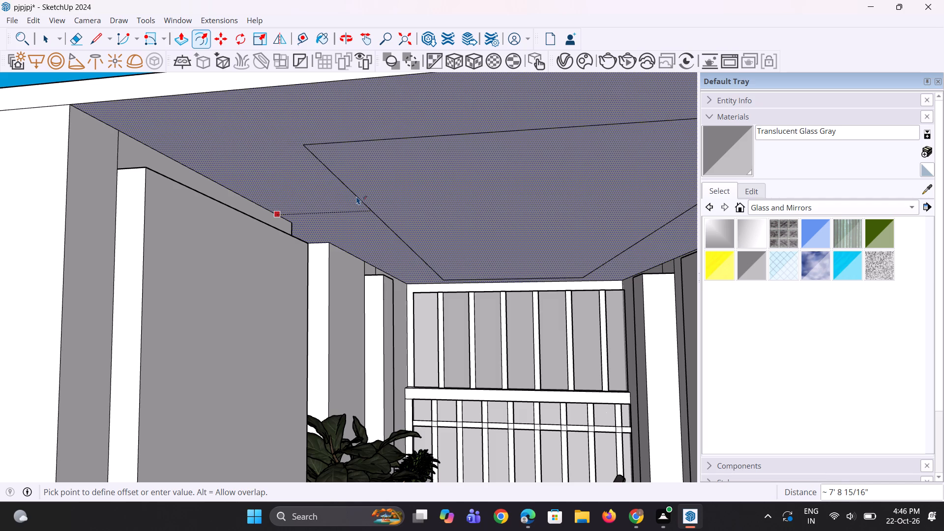
pyautogui.click(365, 193)
# Pull the ceiling border around the central panel down about 1' 8 3/4" to leave the panel recessed.
pyautogui.scroll(-4, 302, 267)
pyautogui.moveTo(405, 265); pyautogui.dragTo(372, 223, button='middle')
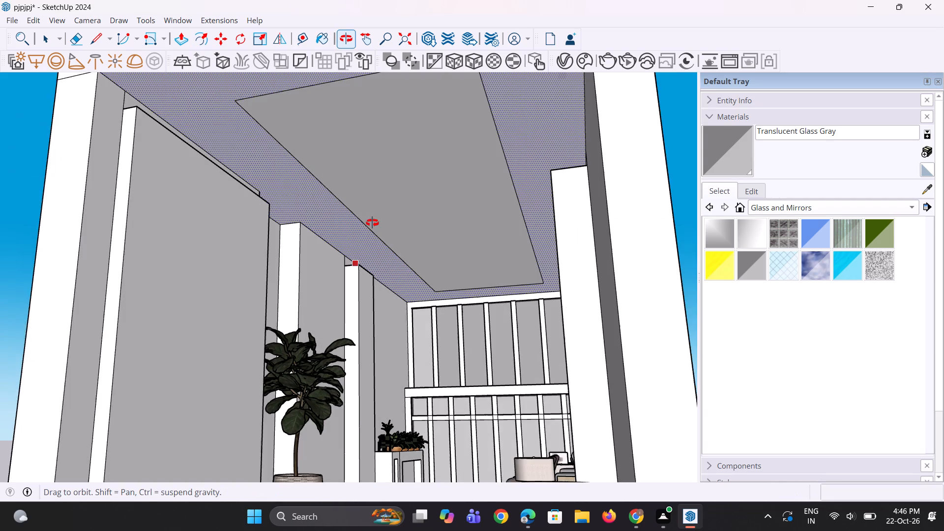
pyautogui.moveTo(372, 223); pyautogui.dragTo(375, 221, button='middle')
pyautogui.press('space')
pyautogui.press('space')
pyautogui.scroll(-3, 370, 338)
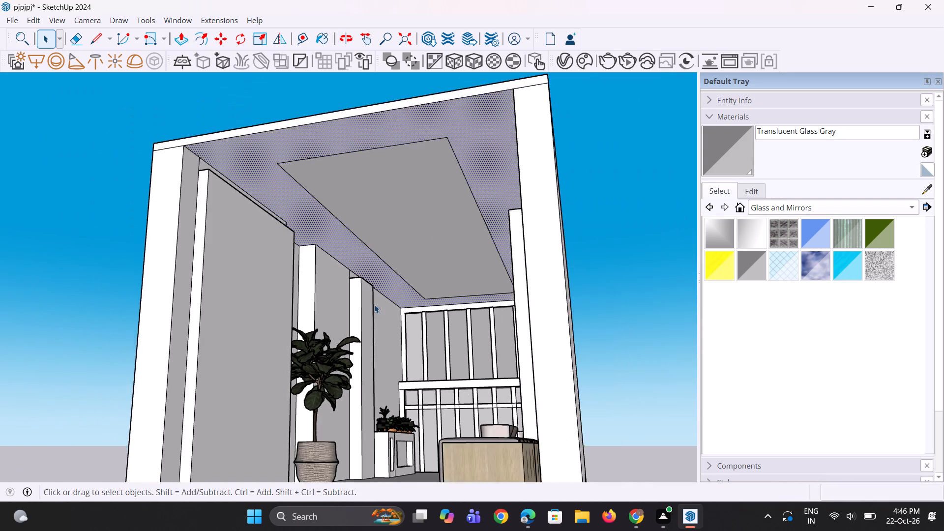
pyautogui.scroll(2, 380, 271)
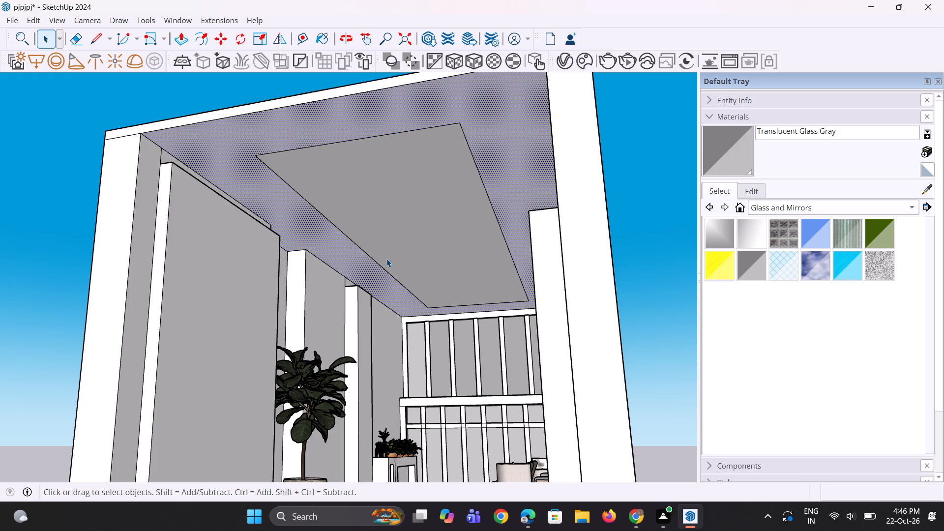
pyautogui.press('p')
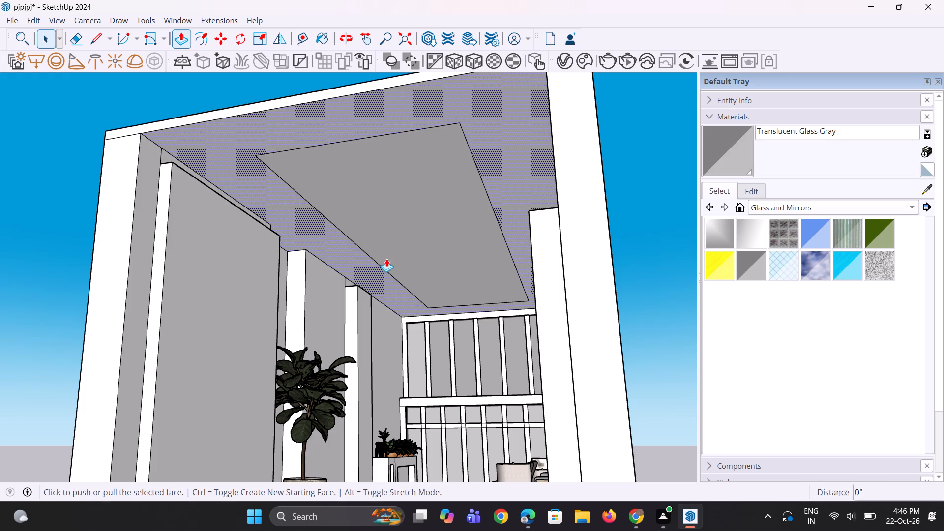
pyautogui.click(346, 256)
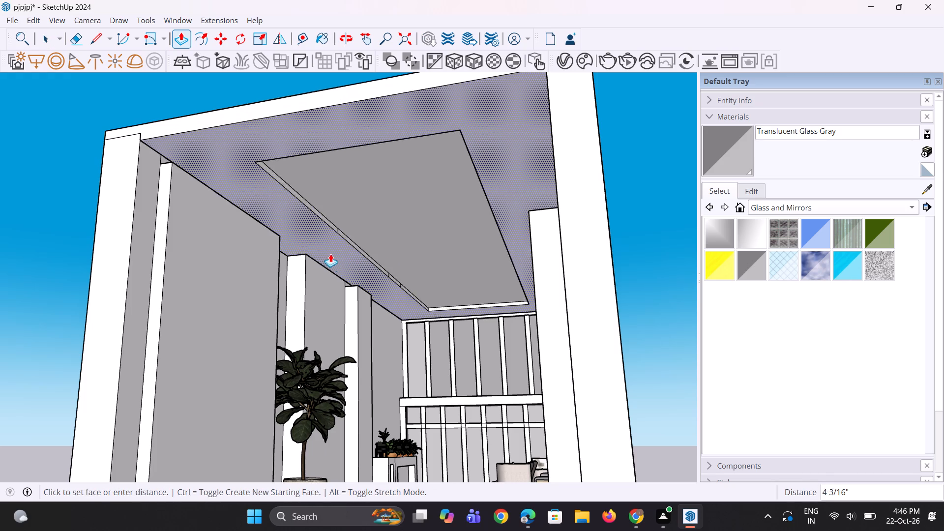
pyautogui.click(306, 251)
pyautogui.moveTo(320, 259); pyautogui.dragTo(279, 275, button='middle')
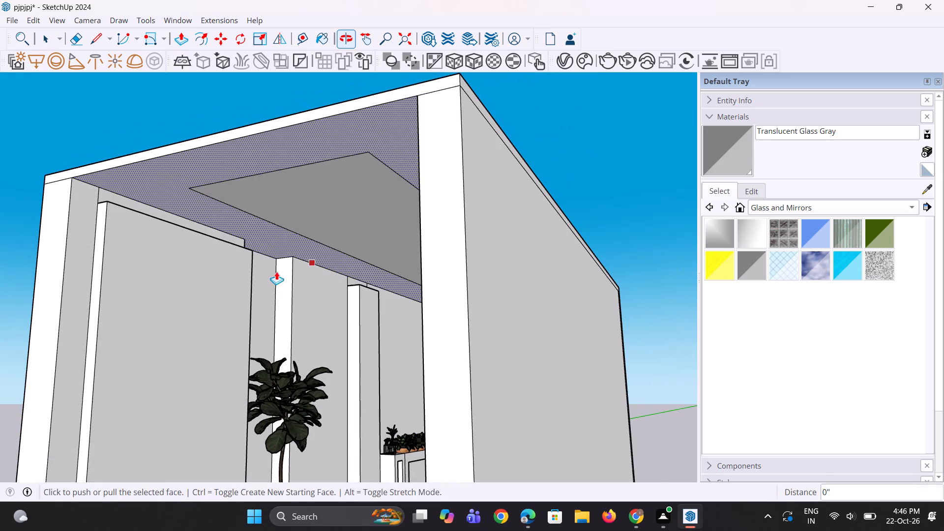
pyautogui.scroll(1, 222, 221)
pyautogui.click(222, 213)
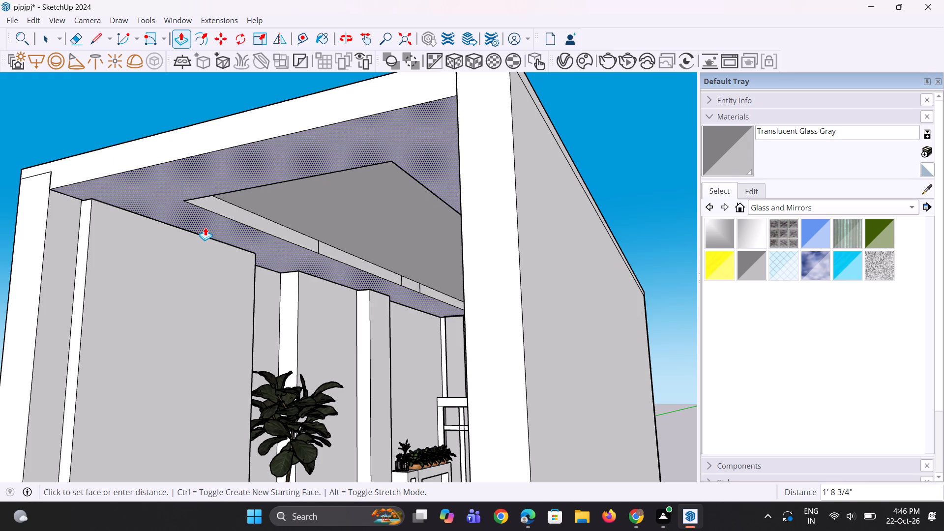
pyautogui.click(205, 226)
# Erase the three stray vertical edges on the ceiling recess's side face along the planter-side wall.
pyautogui.moveTo(372, 268); pyautogui.dragTo(386, 270, button='middle')
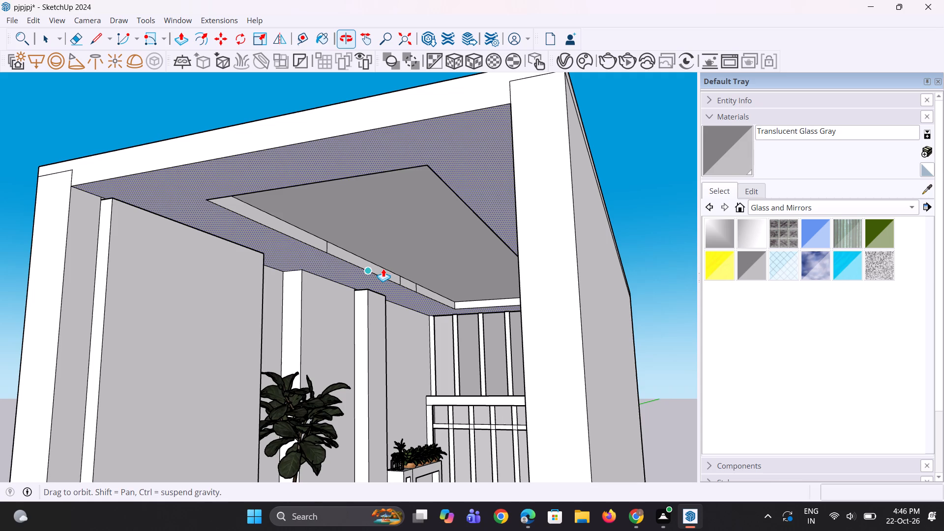
pyautogui.press('Escape')
pyautogui.press('e')
pyautogui.scroll(4, 350, 260)
pyautogui.press('e')
pyautogui.press('e')
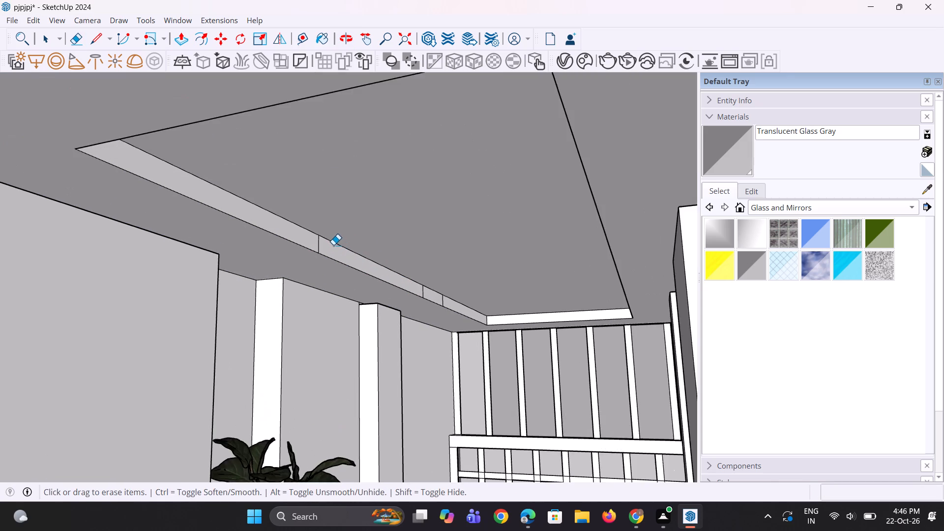
pyautogui.scroll(2, 332, 244)
pyautogui.click(316, 245)
pyautogui.scroll(3, 499, 264)
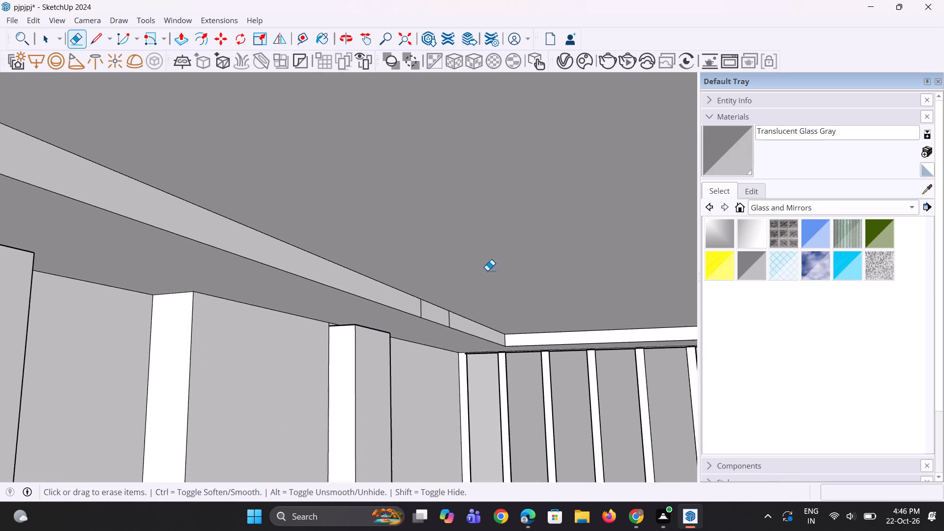
pyautogui.scroll(1, 487, 270)
pyautogui.scroll(6, 464, 305)
pyautogui.click(439, 325)
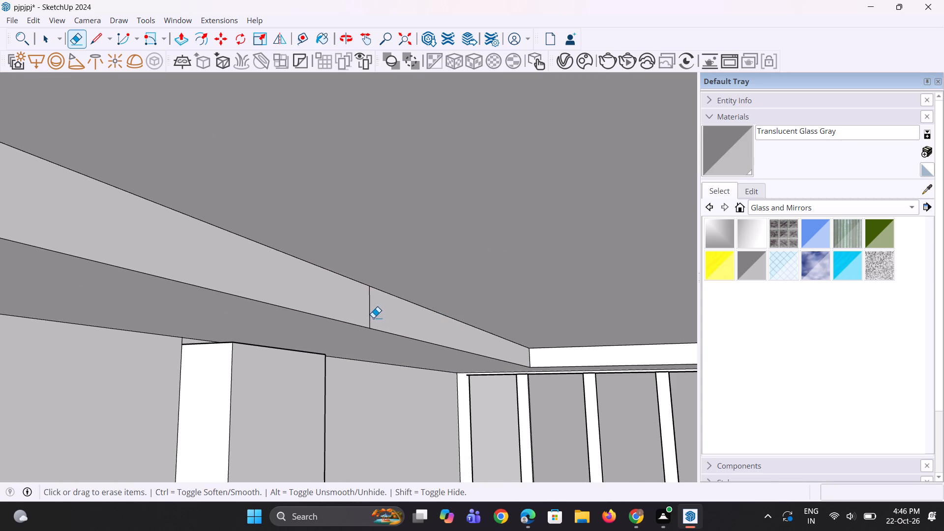
pyautogui.click(370, 316)
# Erase the three stray vertical edges on the ceiling recess's opposite side face, along the seating-side wall.
pyautogui.scroll(-9, 422, 372)
pyautogui.moveTo(494, 370); pyautogui.dragTo(588, 345, button='middle')
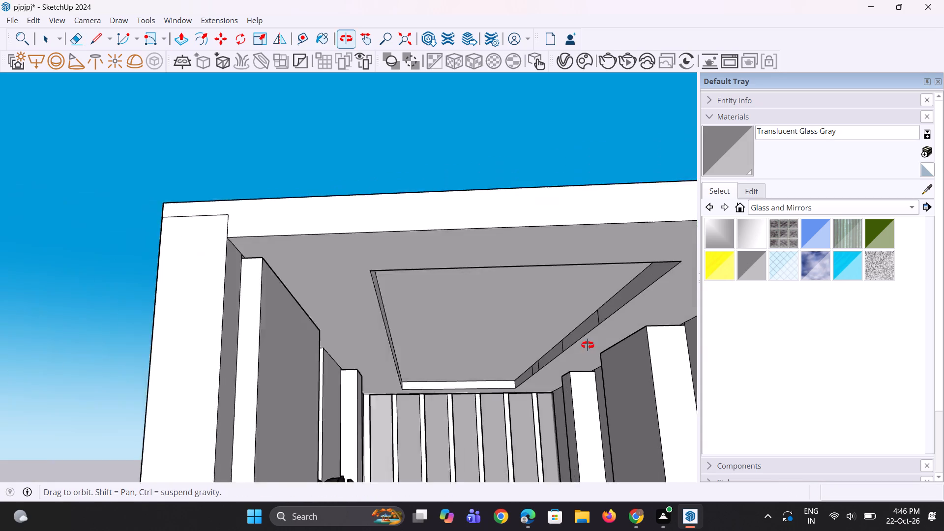
pyautogui.moveTo(588, 345); pyautogui.dragTo(604, 339, button='middle')
pyautogui.scroll(6, 614, 325)
pyautogui.click(607, 316)
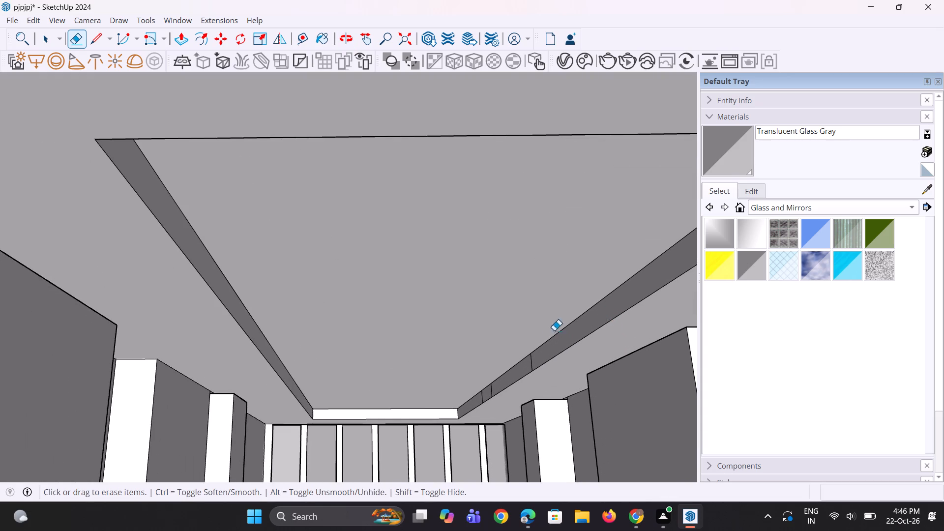
pyautogui.scroll(7, 533, 336)
pyautogui.click(533, 378)
pyautogui.scroll(2, 444, 441)
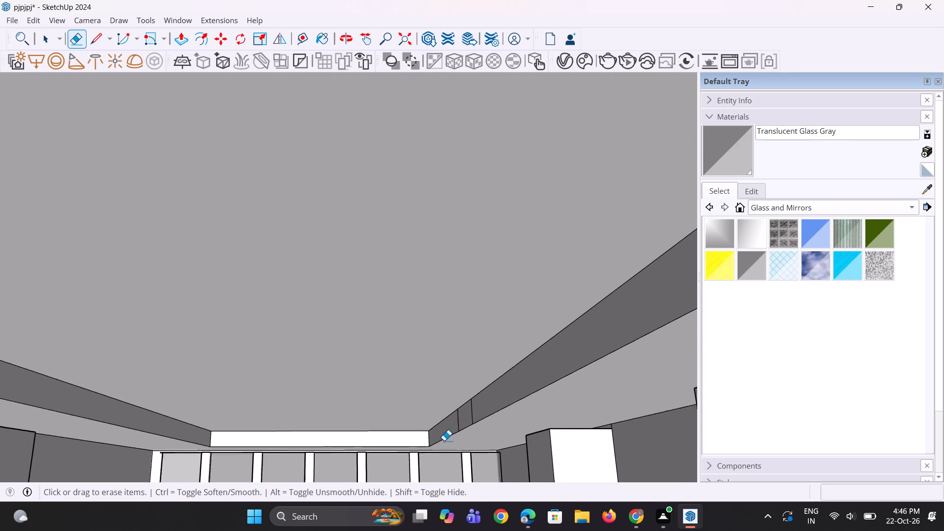
pyautogui.scroll(4, 444, 441)
pyautogui.click(478, 401)
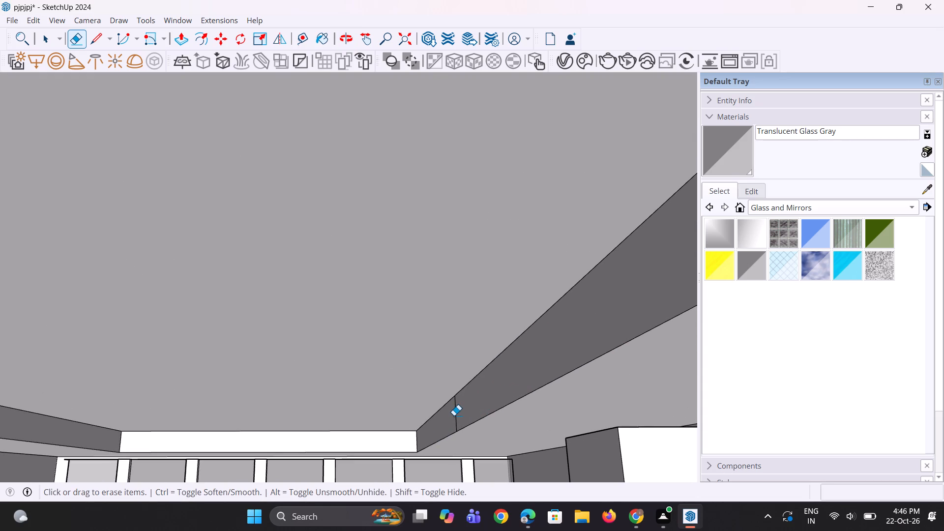
pyautogui.click(454, 415)
pyautogui.click(455, 413)
pyautogui.scroll(-14, 456, 414)
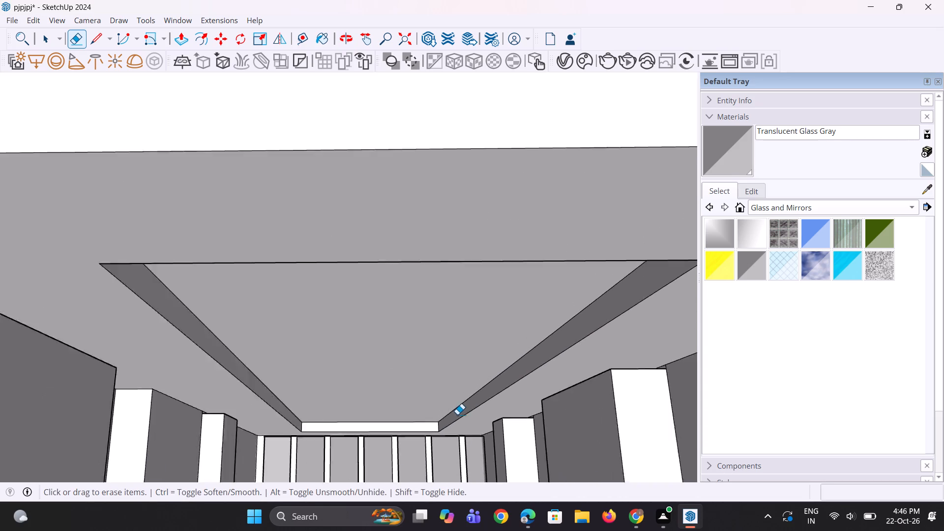
pyautogui.scroll(-7, 457, 414)
pyautogui.moveTo(484, 392); pyautogui.dragTo(451, 373, button='middle')
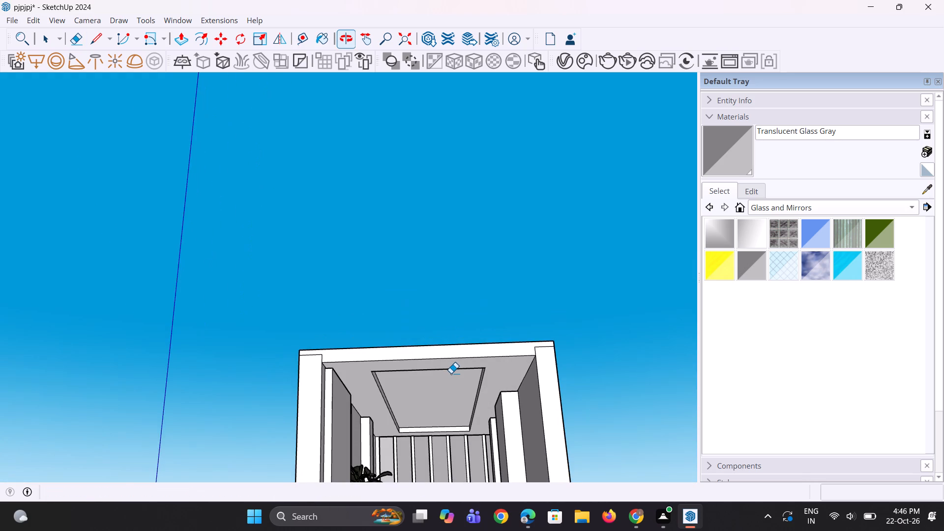
pyautogui.press('space')
pyautogui.press('space')
# Erase the seam edges between the roof slab and the planter-side wall on the open end's face.
pyautogui.scroll(-4, 434, 326)
pyautogui.moveTo(432, 317); pyautogui.dragTo(429, 328, button='middle')
pyautogui.scroll(3, 366, 349)
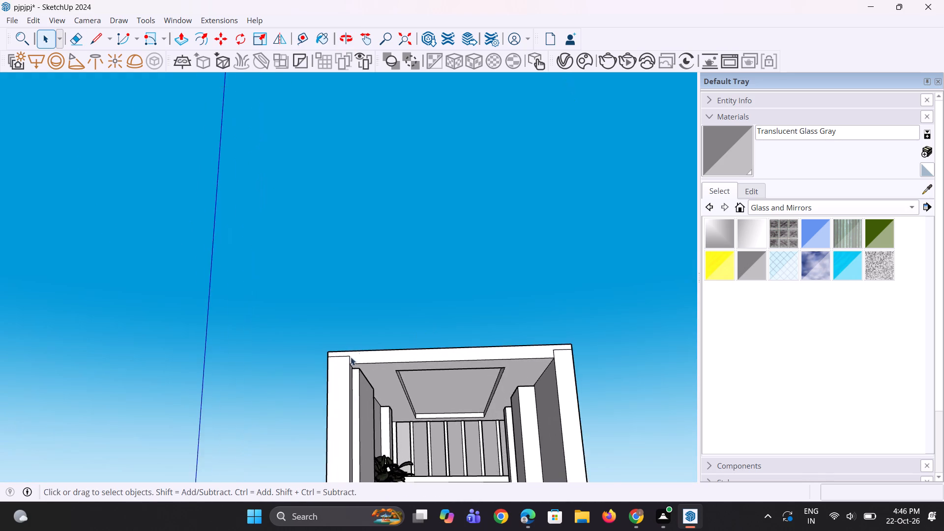
pyautogui.scroll(6, 328, 359)
pyautogui.scroll(1, 368, 357)
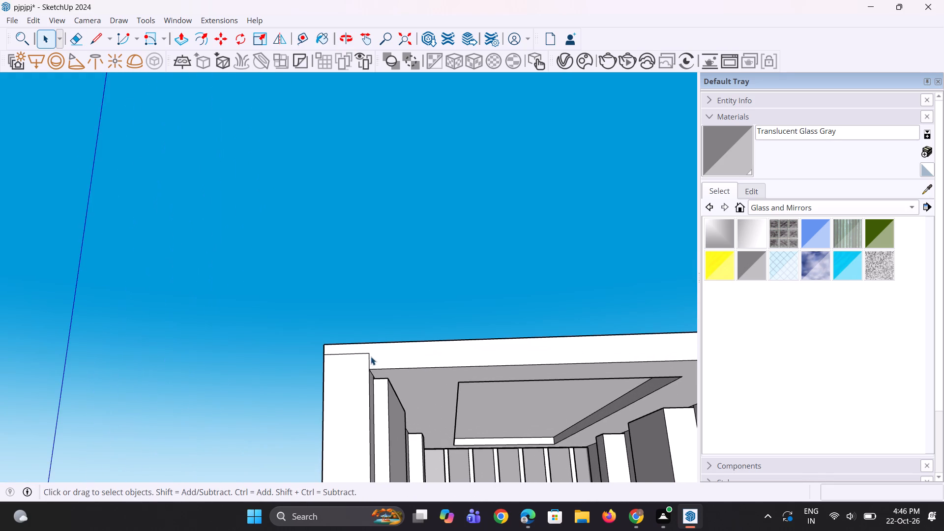
pyautogui.press('e')
pyautogui.scroll(1, 372, 355)
pyautogui.click(369, 355)
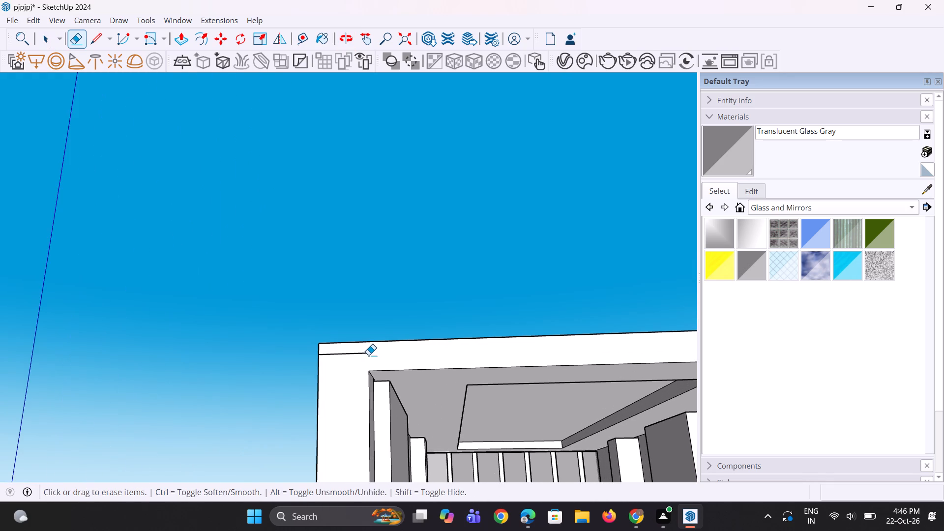
pyautogui.click(350, 352)
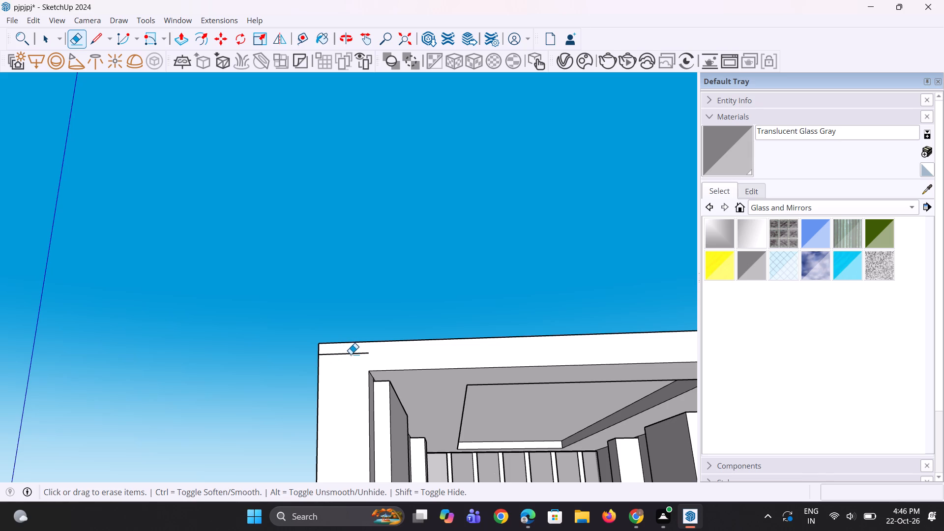
pyautogui.click(351, 354)
# Erase the seam edges between the roof slab and the seating-side wall on the open end's face.
pyautogui.scroll(-5, 308, 363)
pyautogui.moveTo(308, 363); pyautogui.dragTo(479, 406, button='middle')
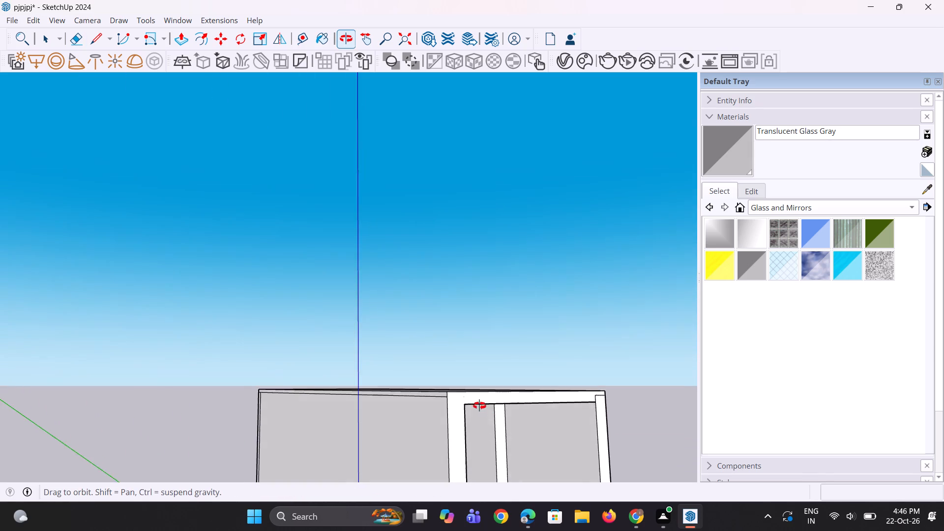
pyautogui.moveTo(479, 406); pyautogui.dragTo(437, 403, button='middle')
pyautogui.scroll(8, 585, 403)
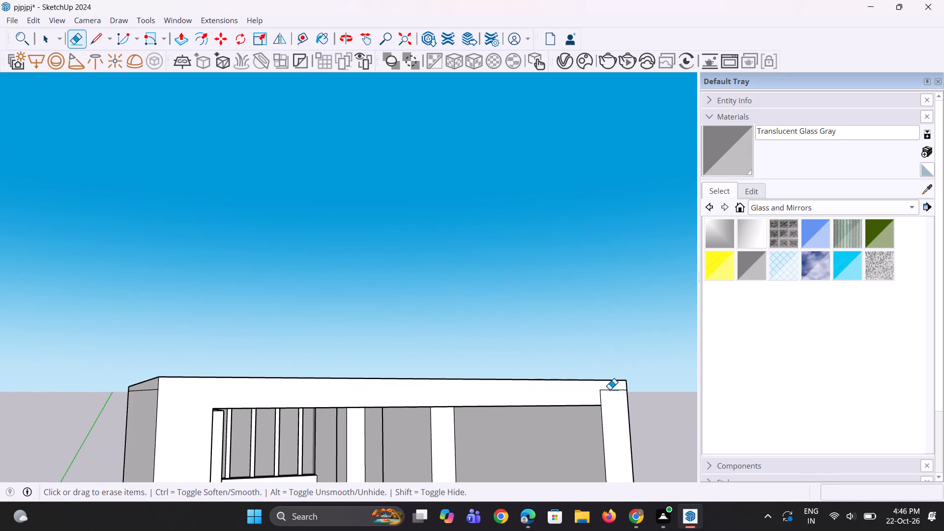
pyautogui.click(609, 389)
pyautogui.click(601, 394)
# Pull the ceiling border around the recess down about 3" more and clear the selection.
pyautogui.scroll(1, 600, 394)
pyautogui.moveTo(600, 394); pyautogui.dragTo(549, 357, button='middle')
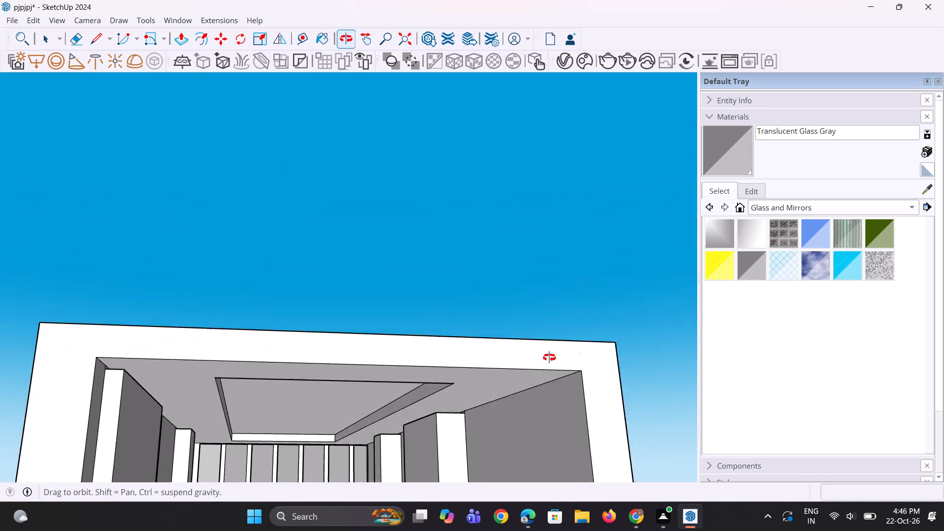
pyautogui.moveTo(549, 357); pyautogui.dragTo(515, 333, button='middle')
pyautogui.scroll(2, 469, 376)
pyautogui.press('p')
pyautogui.click(469, 380)
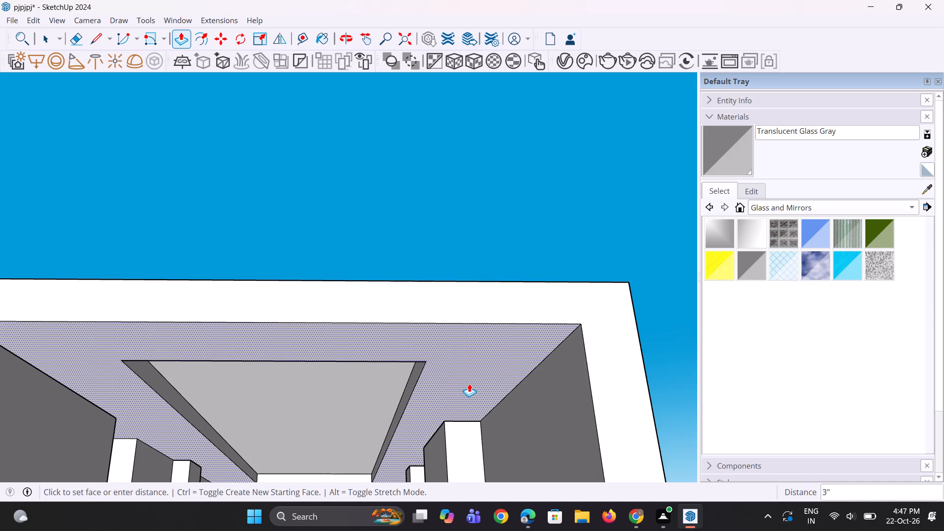
pyautogui.click(469, 383)
pyautogui.press('space')
pyautogui.press('space')
pyautogui.click(500, 271)
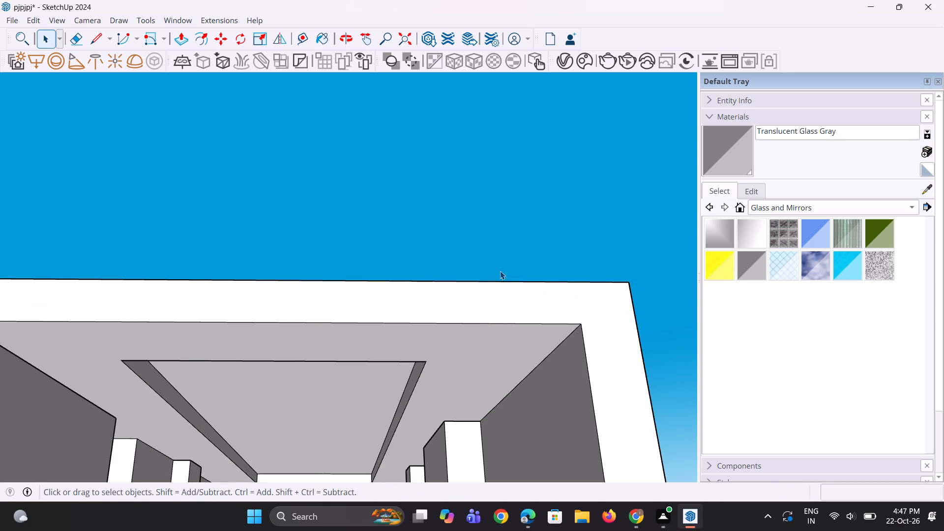
pyautogui.scroll(-3, 483, 408)
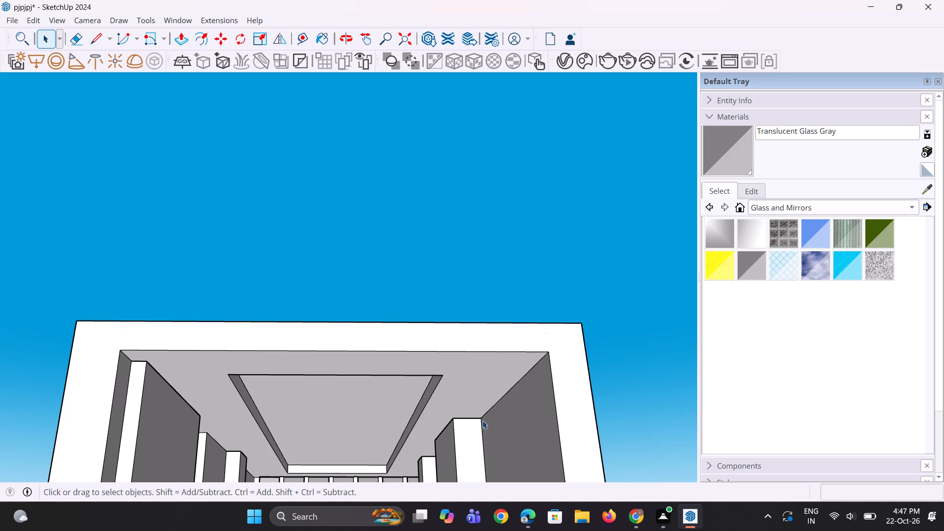
# Browse Chaos Cosmos from the V-Ray Asset Editor to the Ceiling lights category and import the Tlon Light 450 model.
pyautogui.click(559, 64)
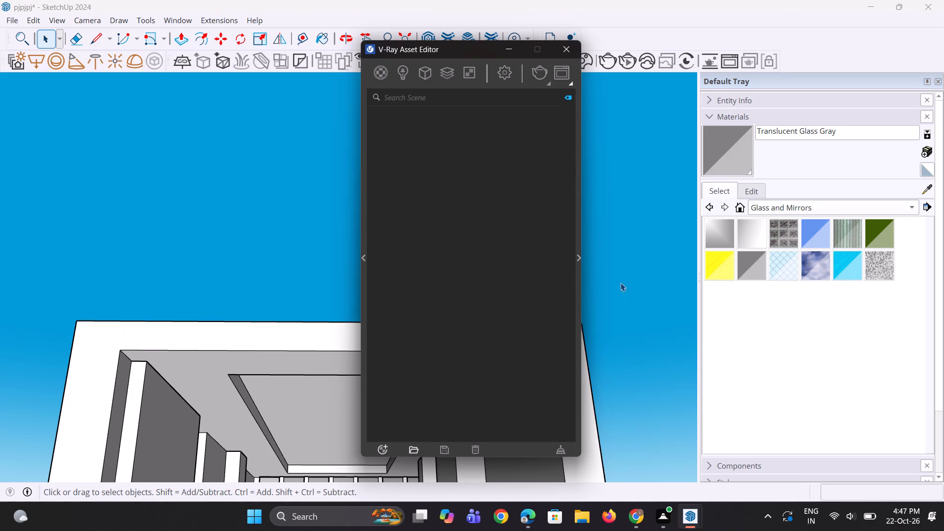
pyautogui.click(361, 255)
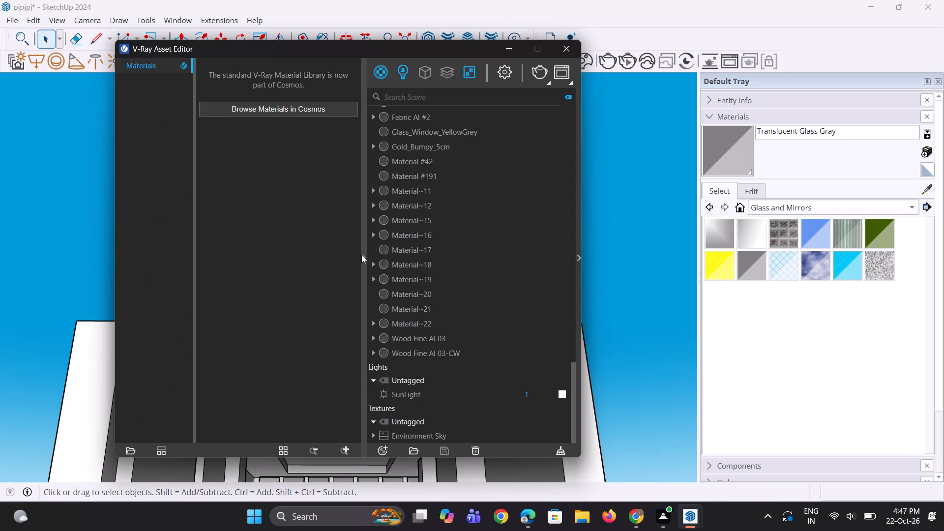
pyautogui.click(306, 113)
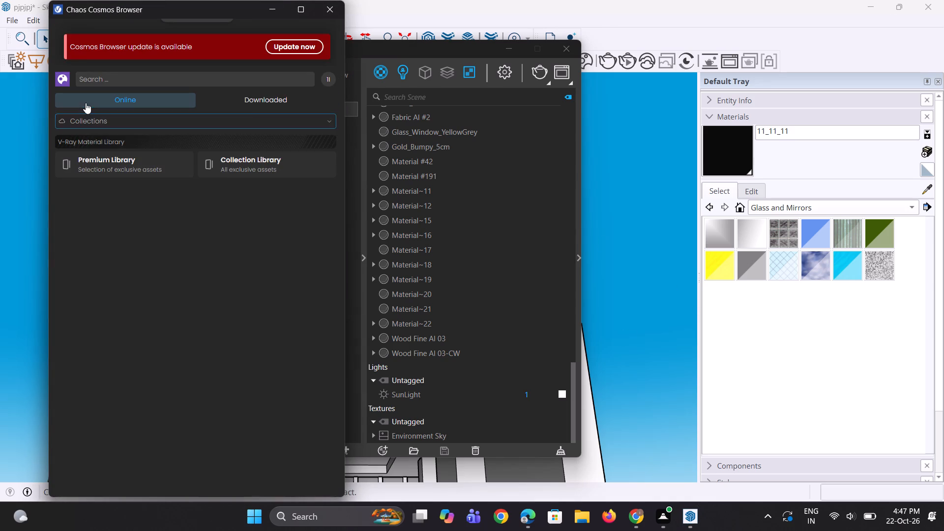
pyautogui.click(96, 121)
pyautogui.click(108, 142)
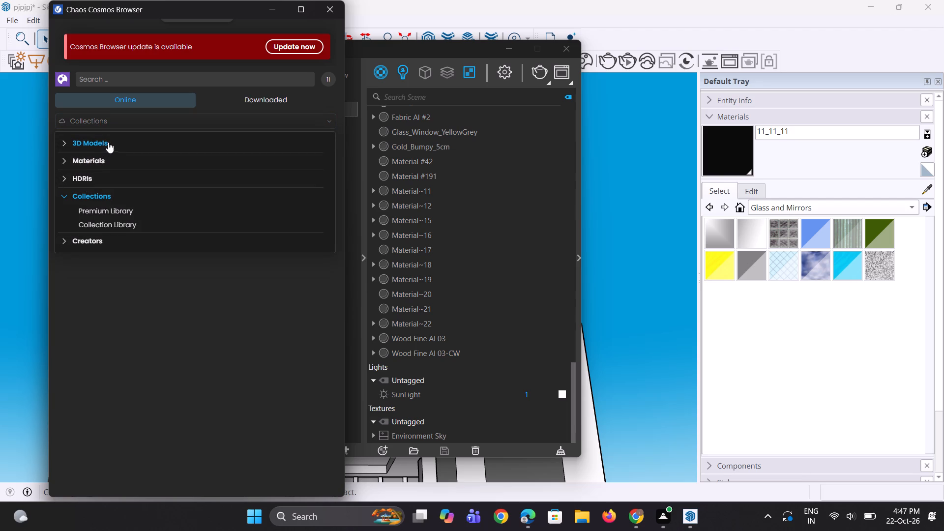
pyautogui.click(110, 184)
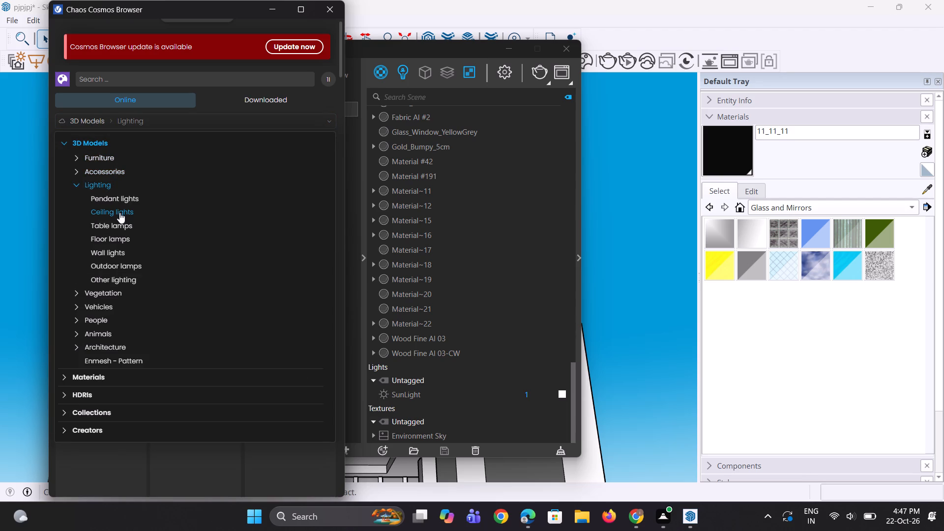
pyautogui.click(119, 212)
pyautogui.scroll(-5, 162, 253)
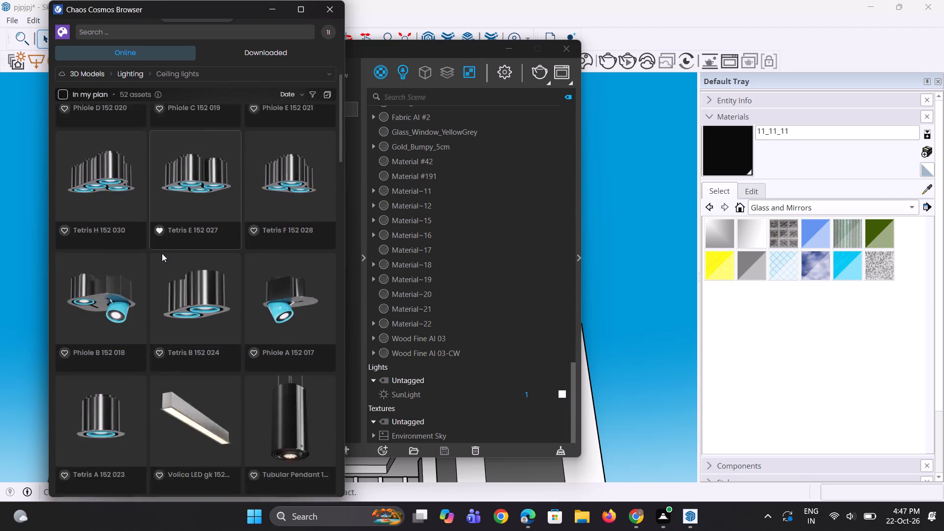
pyautogui.scroll(-6, 163, 253)
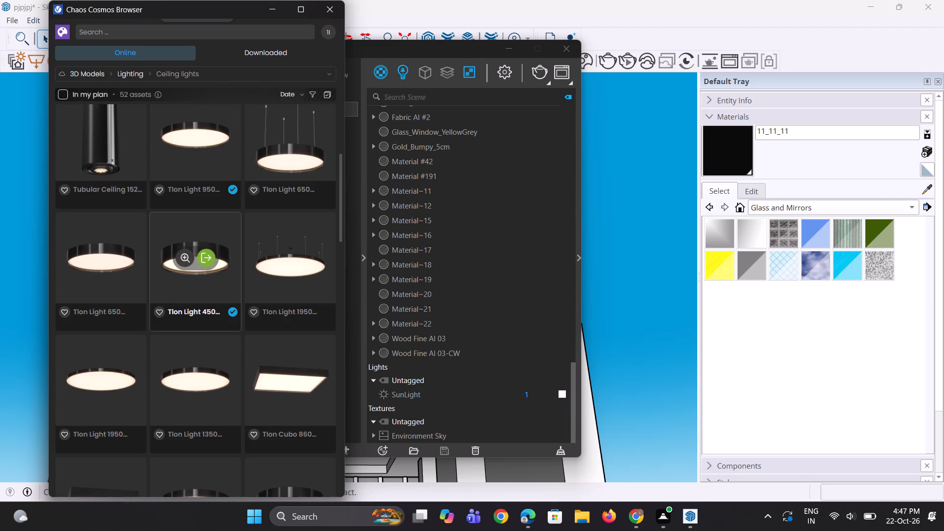
pyautogui.click(207, 261)
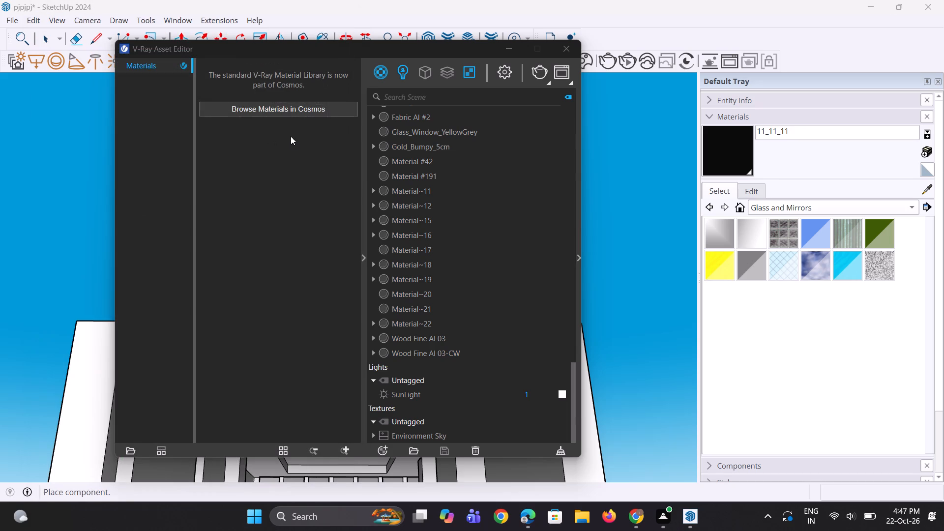
# Place the imported round light on the ceiling border between the recess's open-end corner and the adjacent side wall.
pyautogui.click(506, 51)
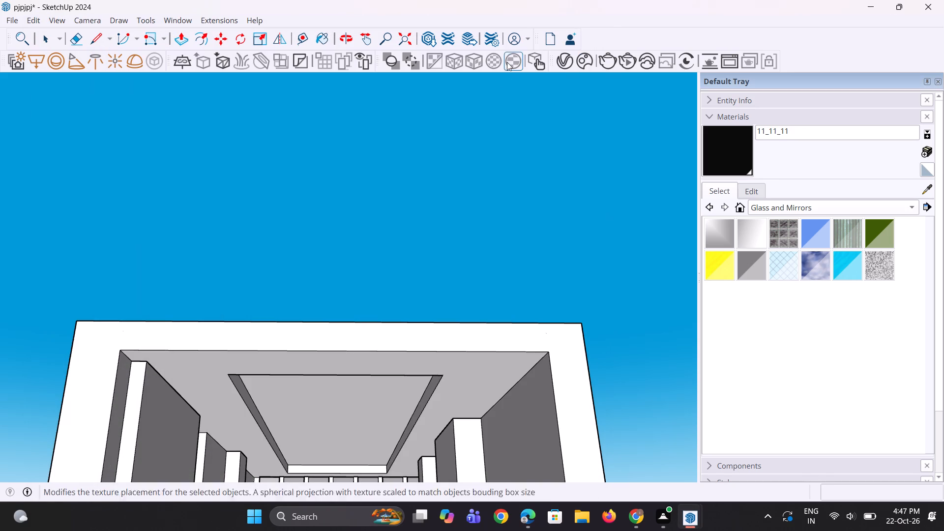
pyautogui.scroll(-3, 431, 214)
pyautogui.scroll(5, 431, 367)
pyautogui.scroll(7, 447, 302)
pyautogui.scroll(-3, 467, 292)
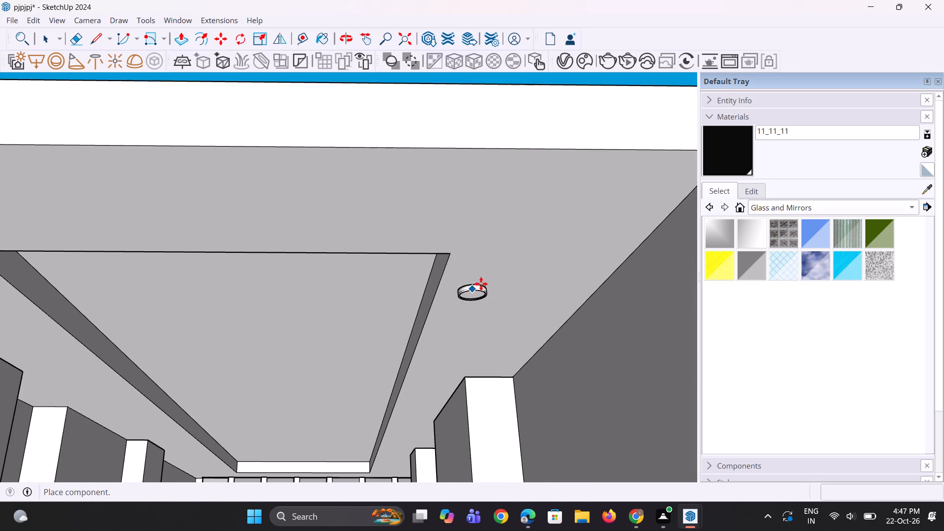
pyautogui.click(503, 260)
pyautogui.moveTo(500, 312); pyautogui.dragTo(501, 280, button='middle')
pyautogui.press('Escape')
# Move the round ceiling light up about 1 1/2" so it sits partly inside the ceiling.
pyautogui.click(496, 206)
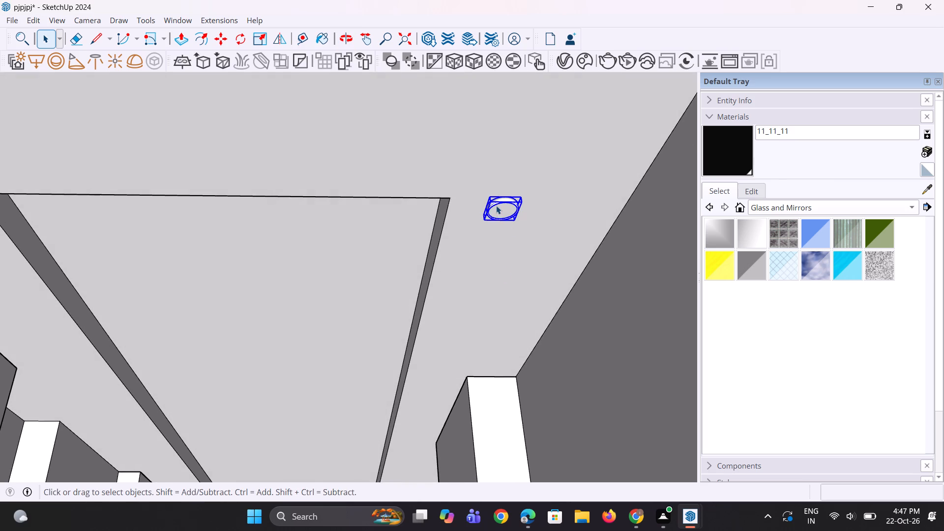
pyautogui.moveTo(496, 223); pyautogui.dragTo(496, 264, button='middle')
pyautogui.press('m')
pyautogui.scroll(4, 496, 259)
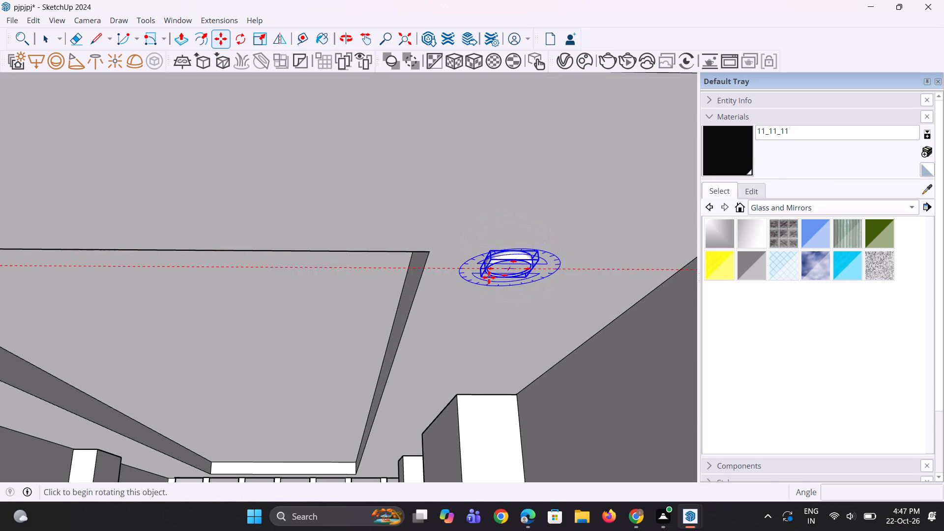
pyautogui.click(484, 279)
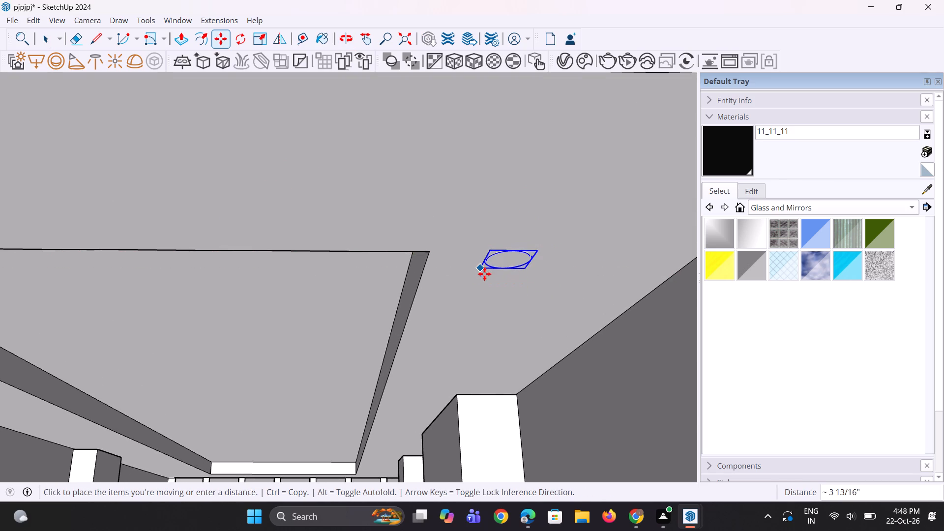
pyautogui.scroll(6, 483, 275)
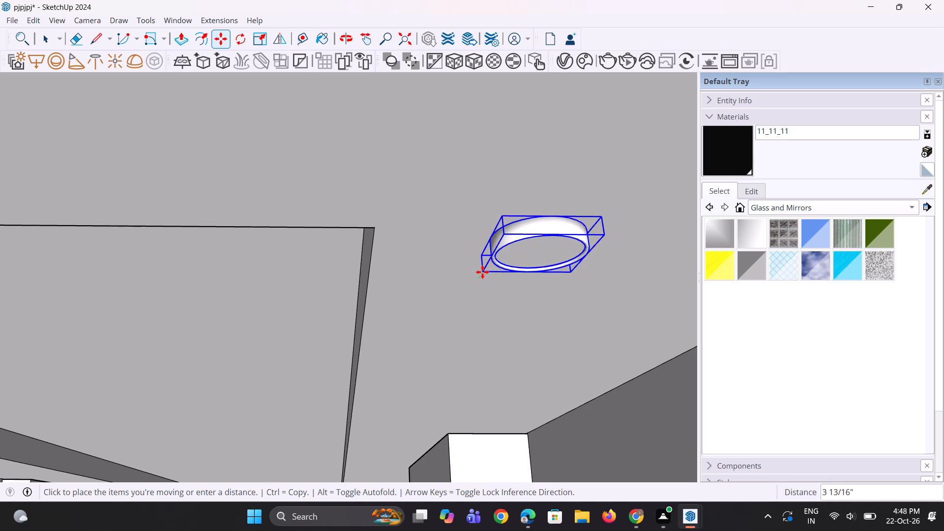
pyautogui.press('Escape')
pyautogui.scroll(6, 505, 245)
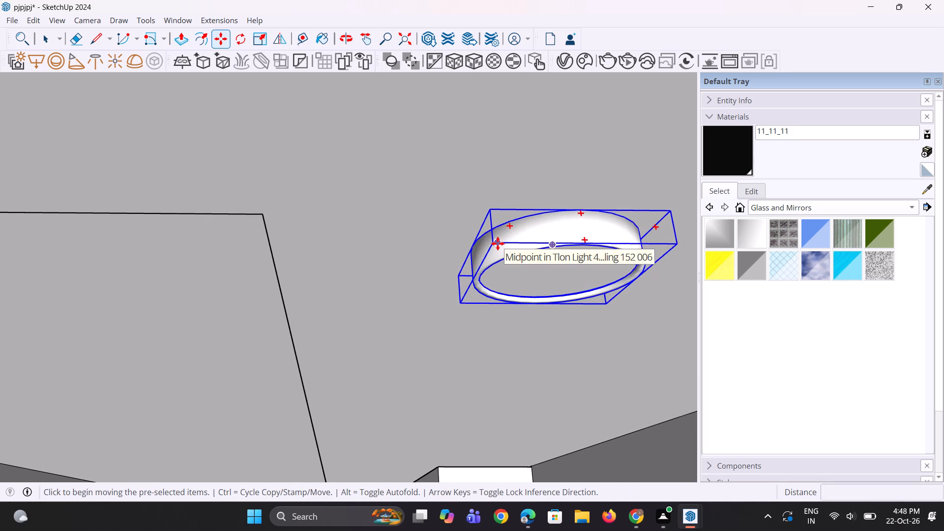
pyautogui.click(494, 243)
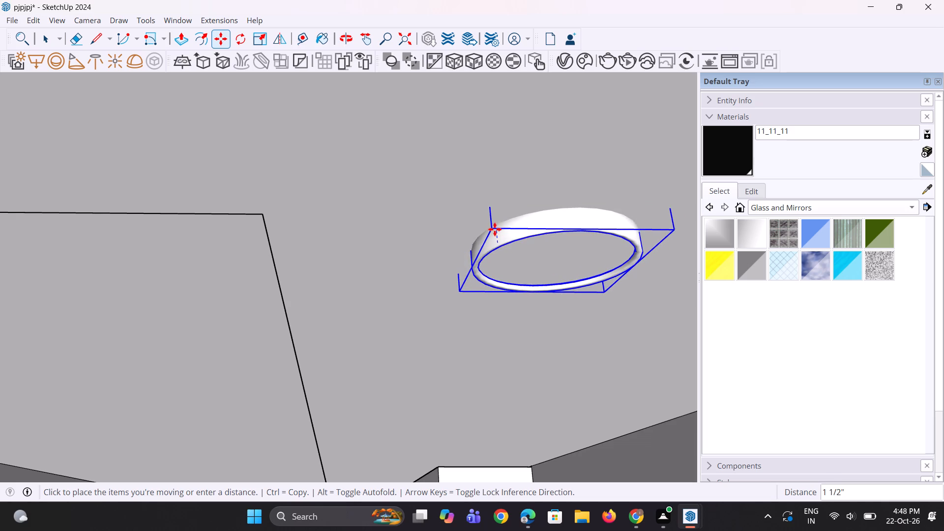
pyautogui.click(495, 228)
pyautogui.scroll(-5, 493, 263)
pyautogui.press('space')
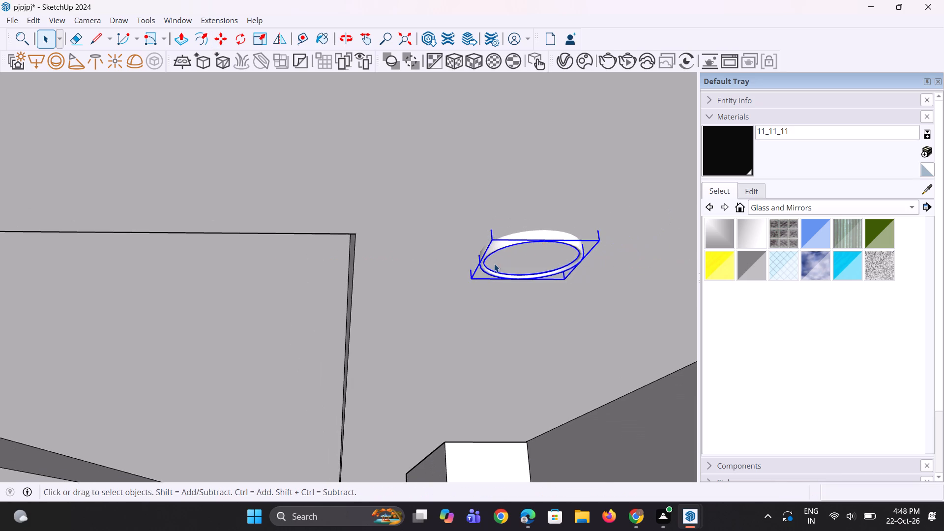
# Scale the round ceiling light down uniformly from its corner and clear the selection.
pyautogui.press('space')
pyautogui.scroll(-4, 499, 276)
pyautogui.press('s')
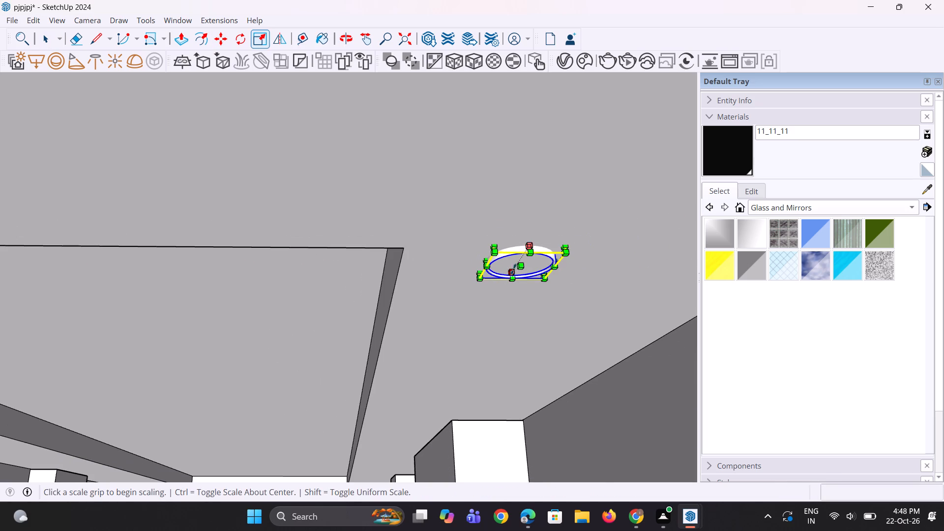
pyautogui.click(481, 280)
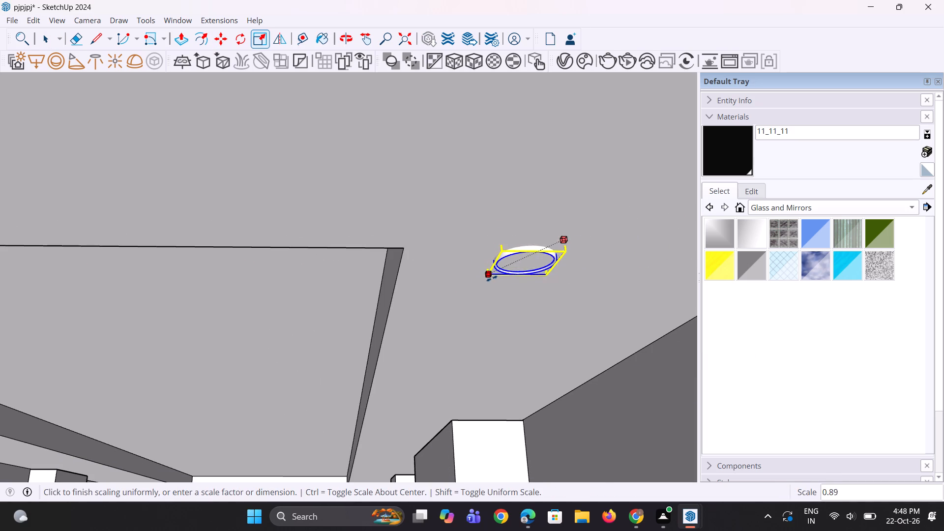
pyautogui.click(501, 274)
pyautogui.moveTo(524, 253); pyautogui.dragTo(530, 219, button='middle')
pyautogui.press('space')
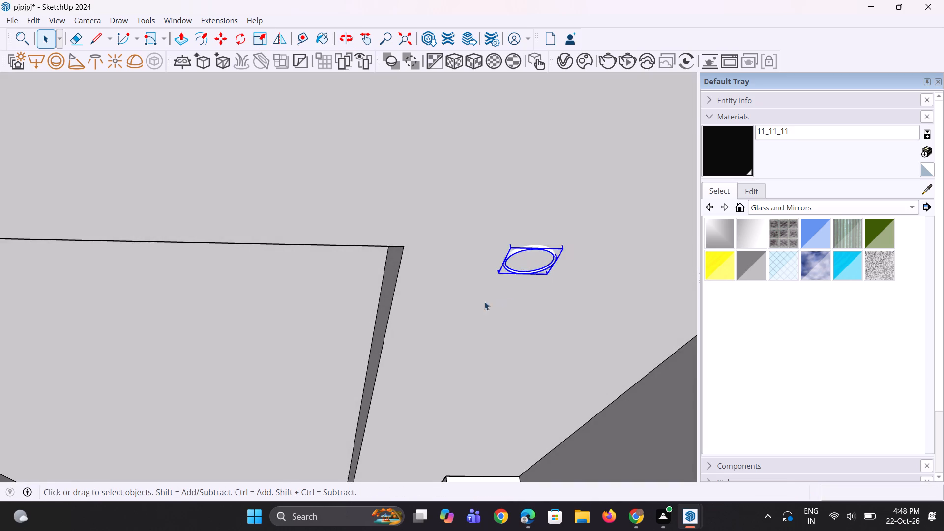
pyautogui.scroll(-10, 469, 301)
pyautogui.press('space')
pyautogui.press('space')
pyautogui.press('space')
pyautogui.click(515, 139)
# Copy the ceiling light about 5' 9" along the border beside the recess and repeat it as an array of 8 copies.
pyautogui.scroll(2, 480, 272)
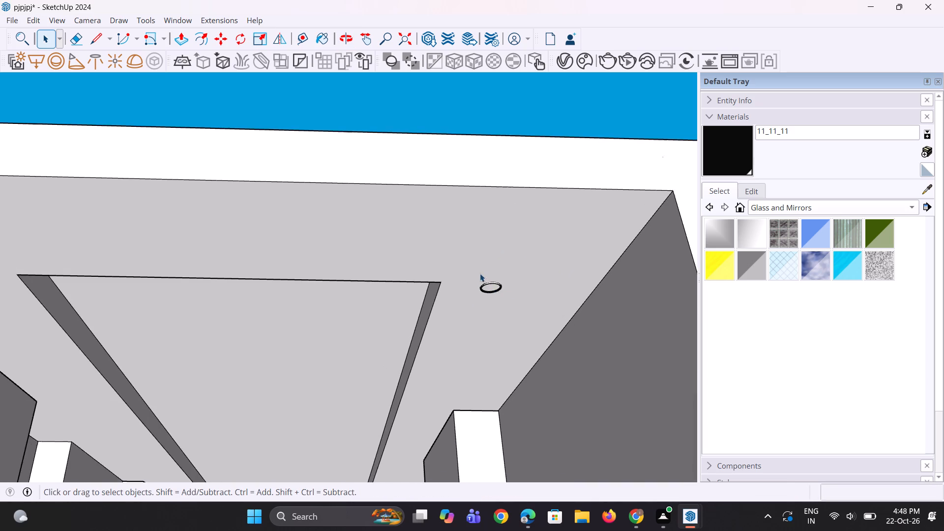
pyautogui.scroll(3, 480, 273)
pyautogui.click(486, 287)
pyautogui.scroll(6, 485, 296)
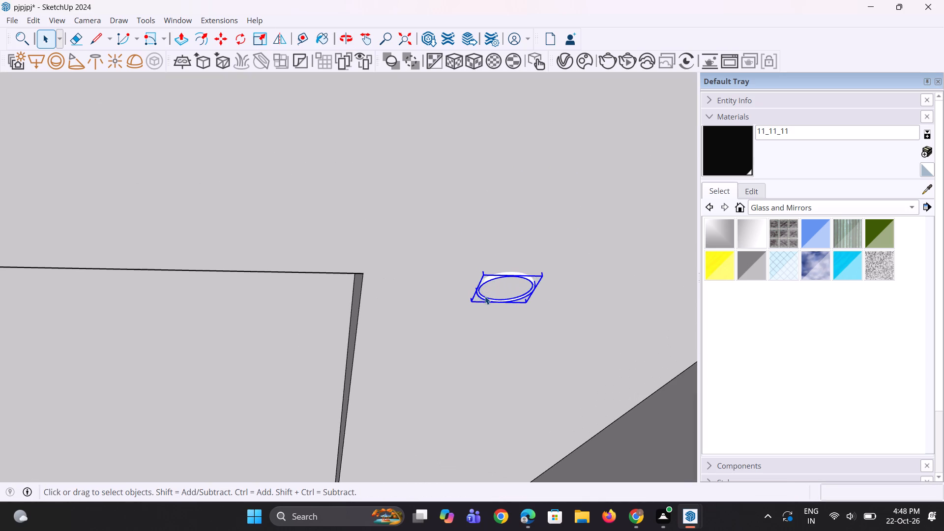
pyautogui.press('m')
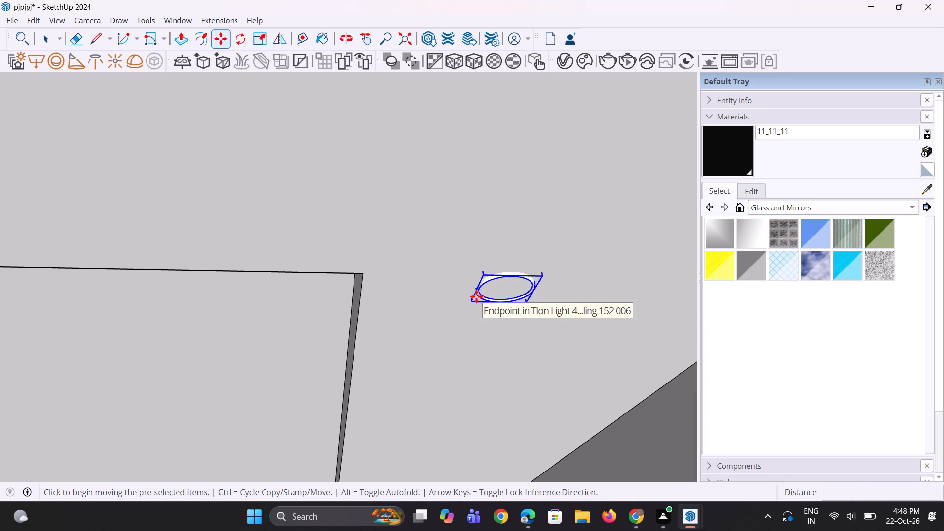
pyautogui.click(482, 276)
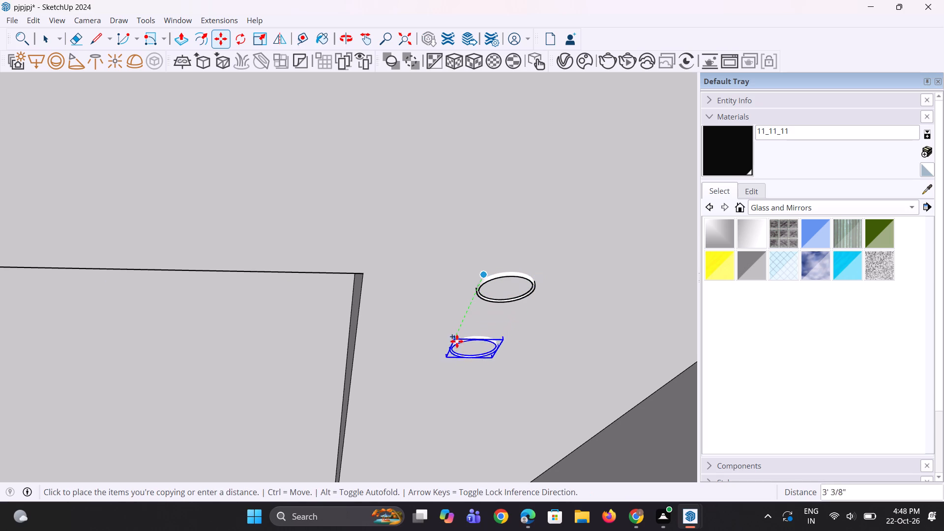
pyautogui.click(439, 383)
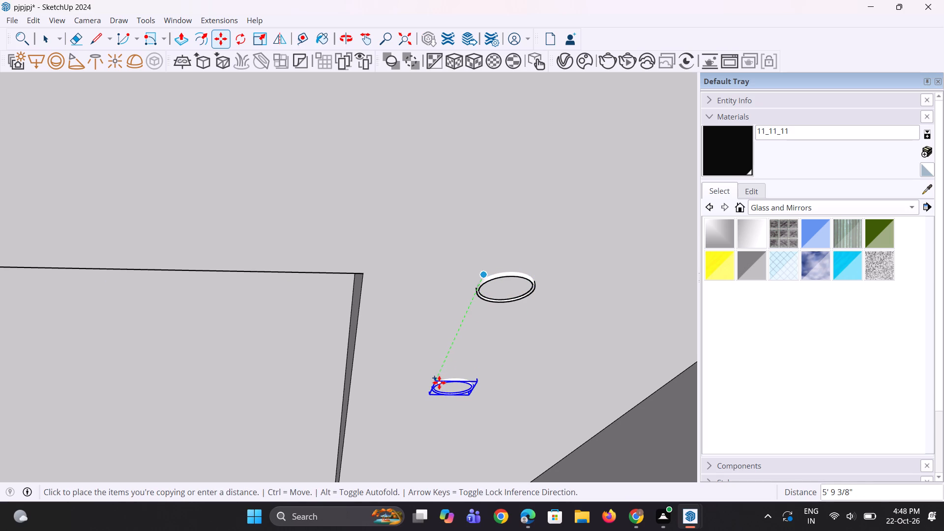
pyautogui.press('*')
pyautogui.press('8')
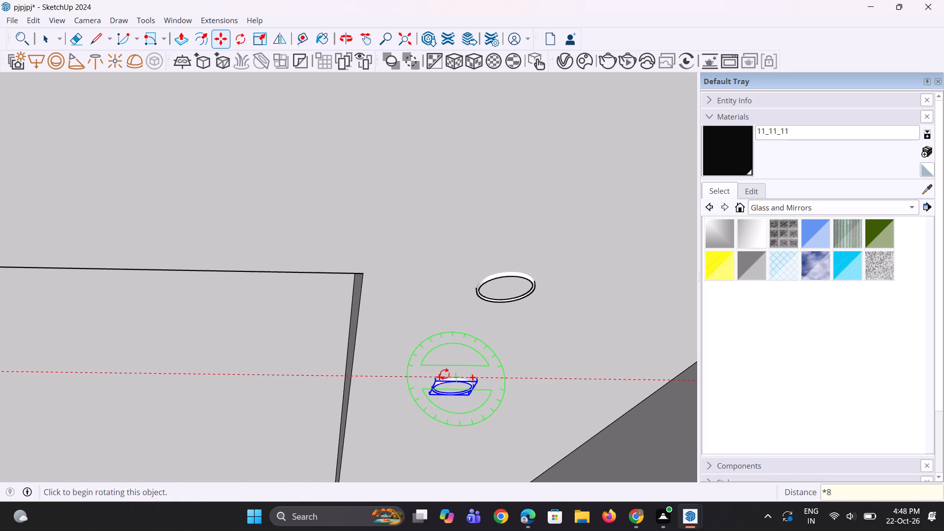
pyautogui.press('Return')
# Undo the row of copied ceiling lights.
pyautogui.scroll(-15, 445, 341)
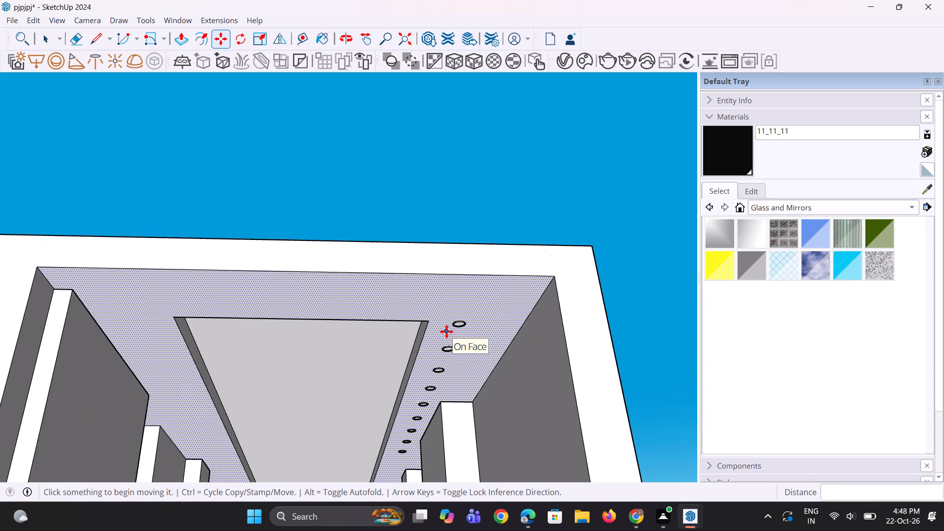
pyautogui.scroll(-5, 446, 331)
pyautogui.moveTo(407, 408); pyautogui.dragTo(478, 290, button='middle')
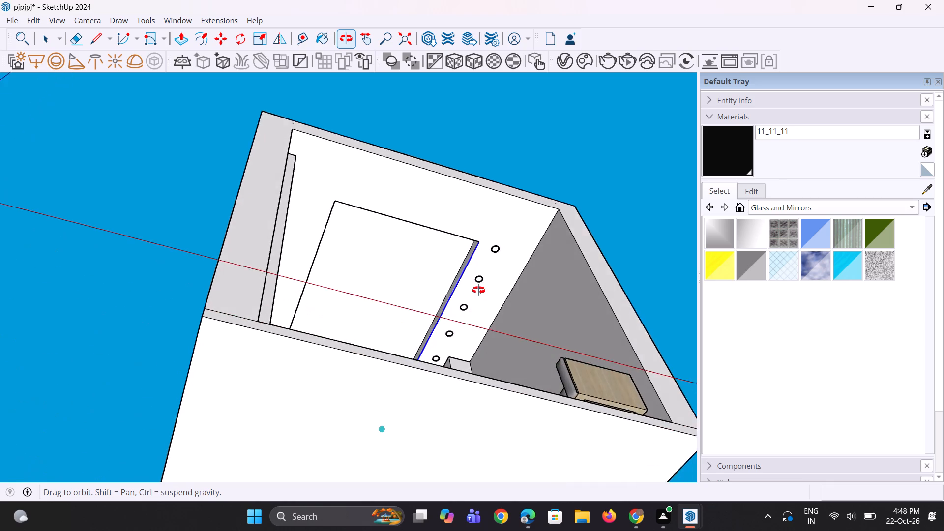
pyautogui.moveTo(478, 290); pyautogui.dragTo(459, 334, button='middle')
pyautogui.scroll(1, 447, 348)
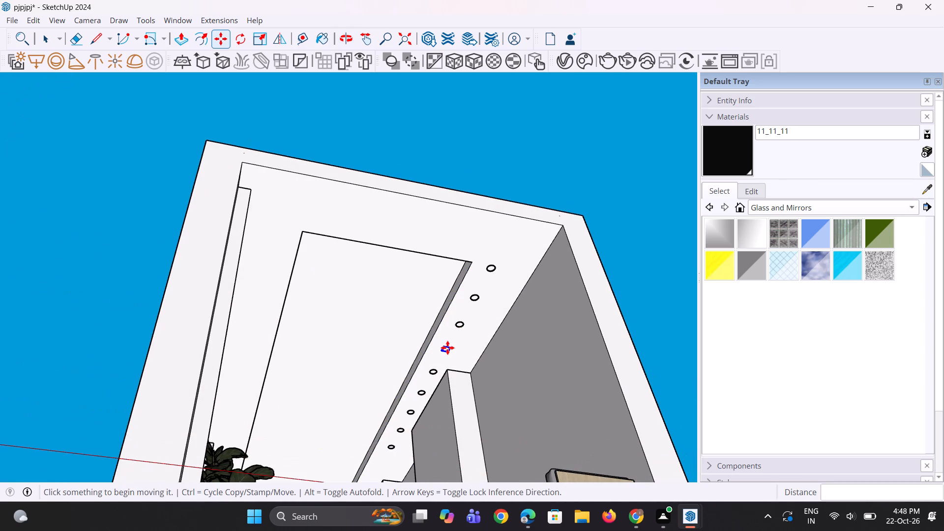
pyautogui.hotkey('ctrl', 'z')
# Select the remaining ceiling light and place a copy about 2 11/16" from it along the green axis.
pyautogui.scroll(3, 450, 346)
pyautogui.press('space')
pyautogui.press('space')
pyautogui.click(499, 241)
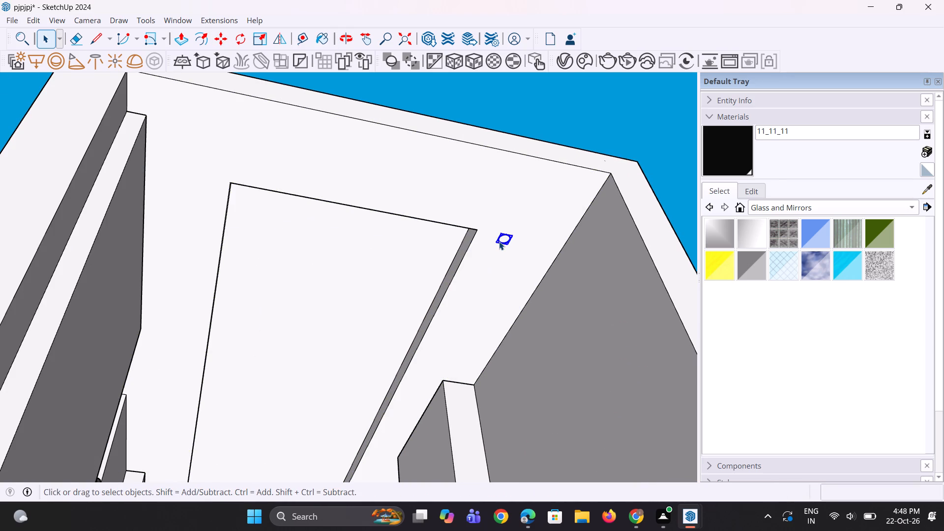
pyautogui.scroll(3, 499, 241)
pyautogui.press('m')
pyautogui.scroll(1, 532, 228)
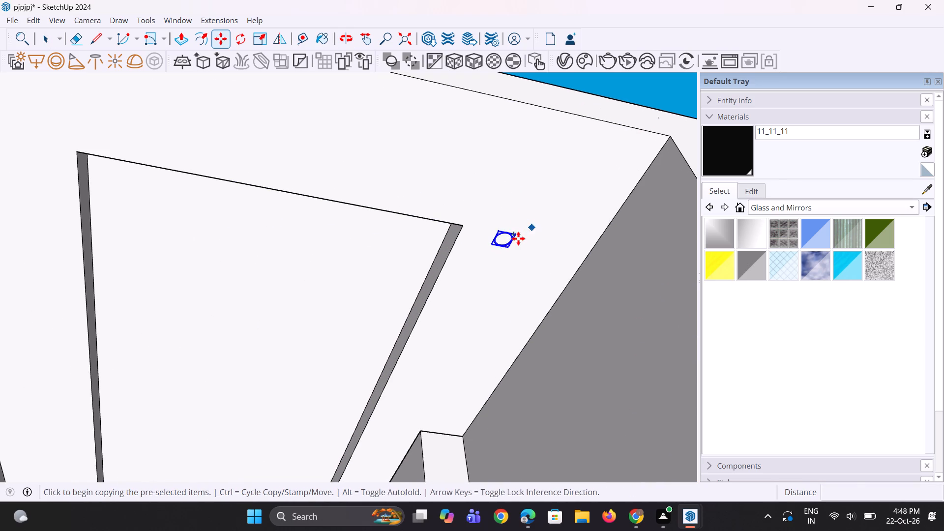
pyautogui.scroll(5, 515, 241)
pyautogui.moveTo(514, 234); pyautogui.dragTo(508, 327, button='middle')
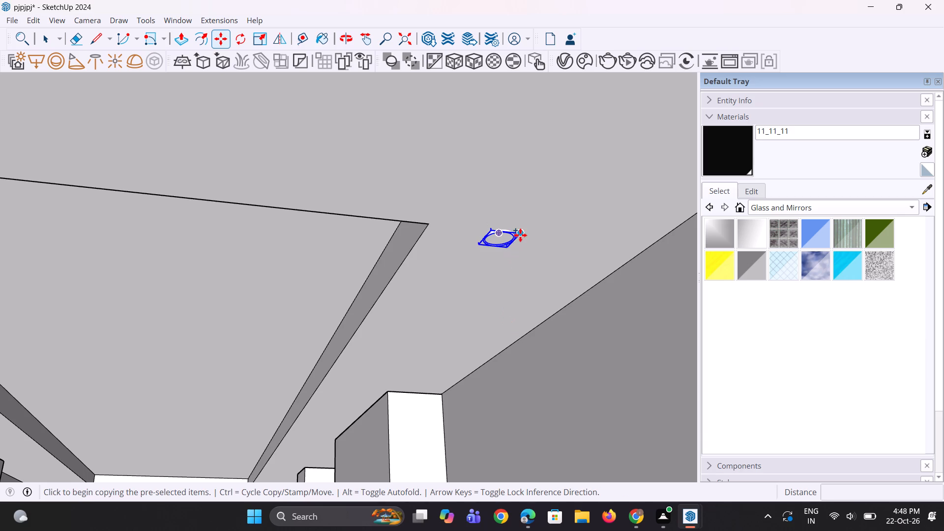
pyautogui.moveTo(520, 235); pyautogui.dragTo(463, 308, button='middle')
pyautogui.scroll(1, 520, 235)
pyautogui.scroll(10, 463, 308)
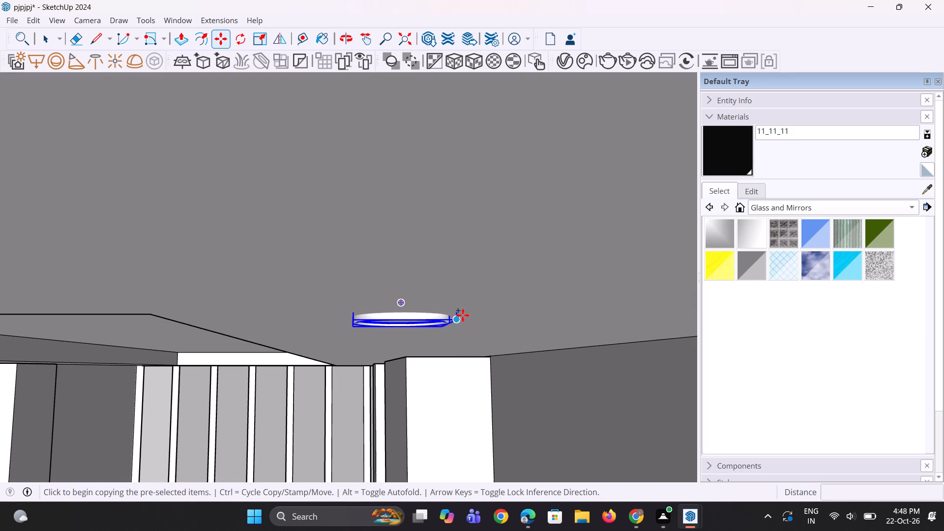
pyautogui.click(459, 321)
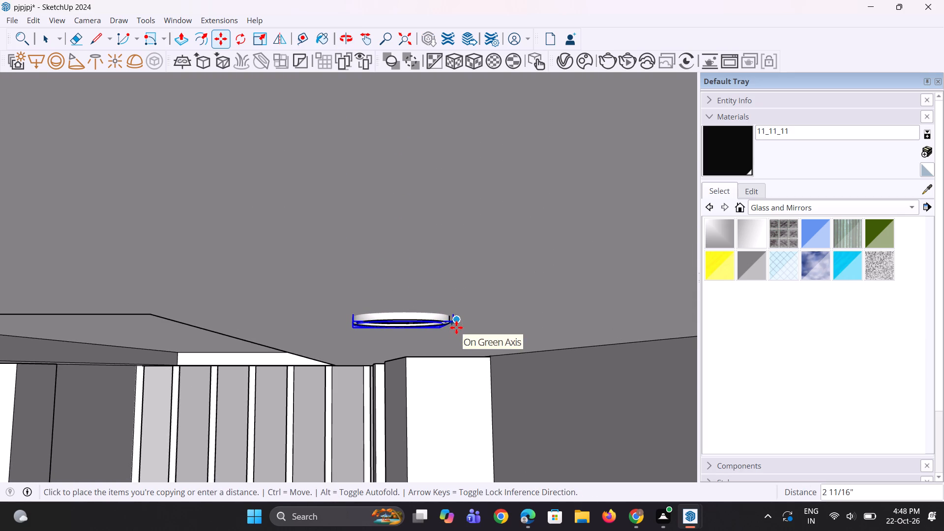
pyautogui.click(456, 328)
pyautogui.moveTo(416, 342); pyautogui.dragTo(502, 218, button='middle')
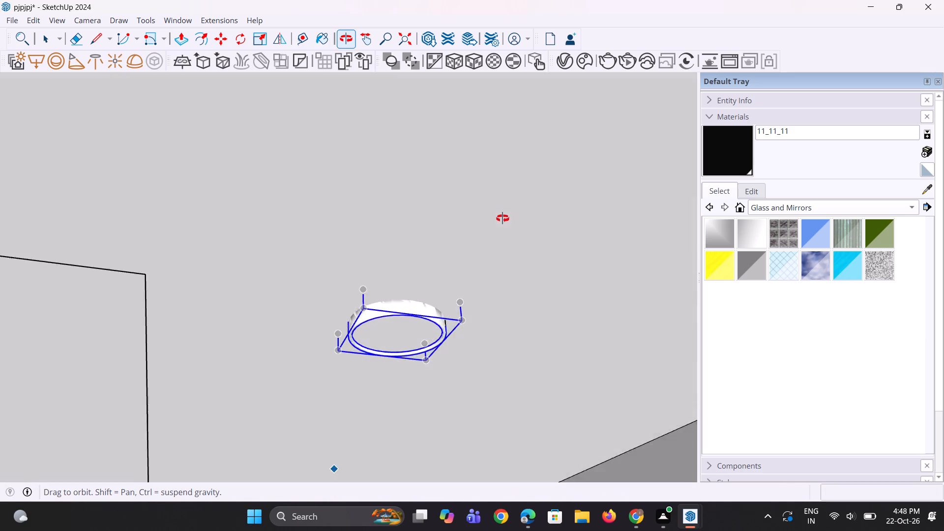
# Copy the ceiling light about 17' 7" along the green axis beside the recess and repeat it as an array of 9 copies.
pyautogui.moveTo(502, 218); pyautogui.dragTo(508, 214, button='middle')
pyautogui.scroll(-9, 524, 259)
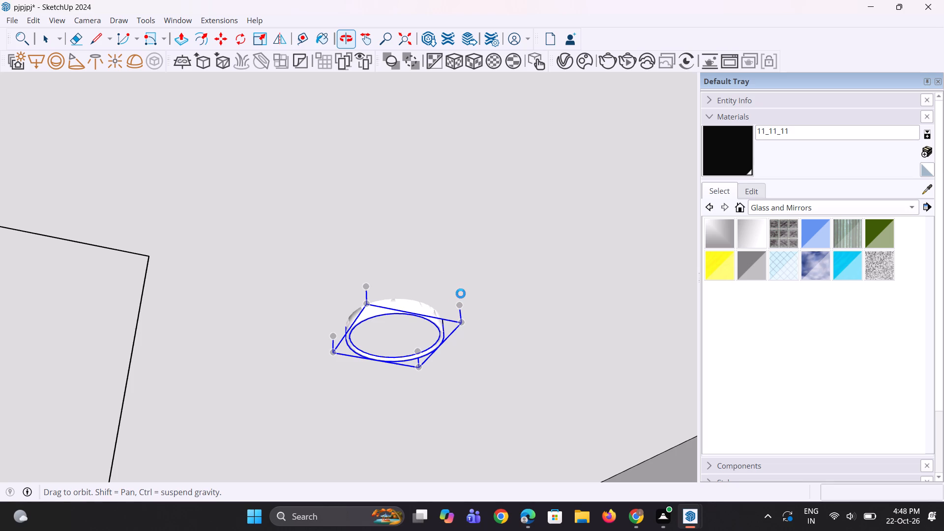
pyautogui.scroll(-14, 461, 294)
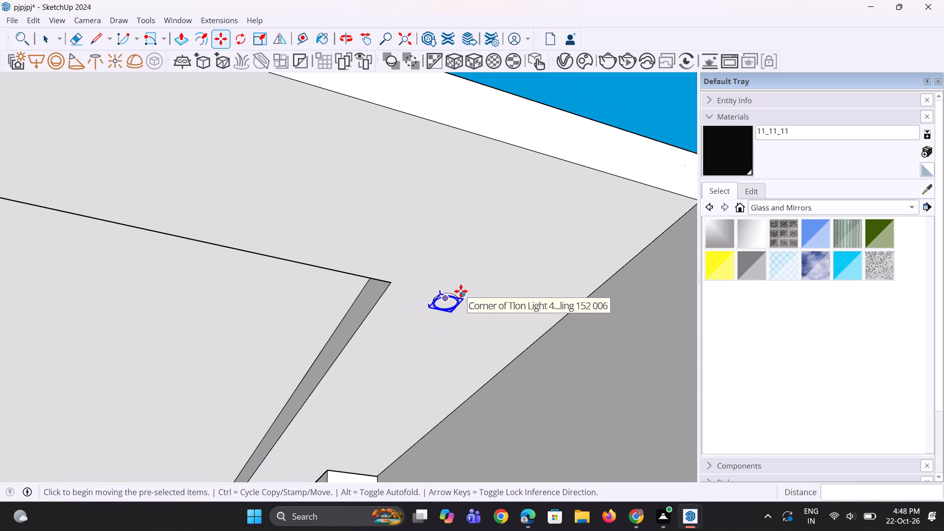
pyautogui.scroll(-9, 461, 291)
pyautogui.moveTo(405, 277); pyautogui.dragTo(398, 274, button='middle')
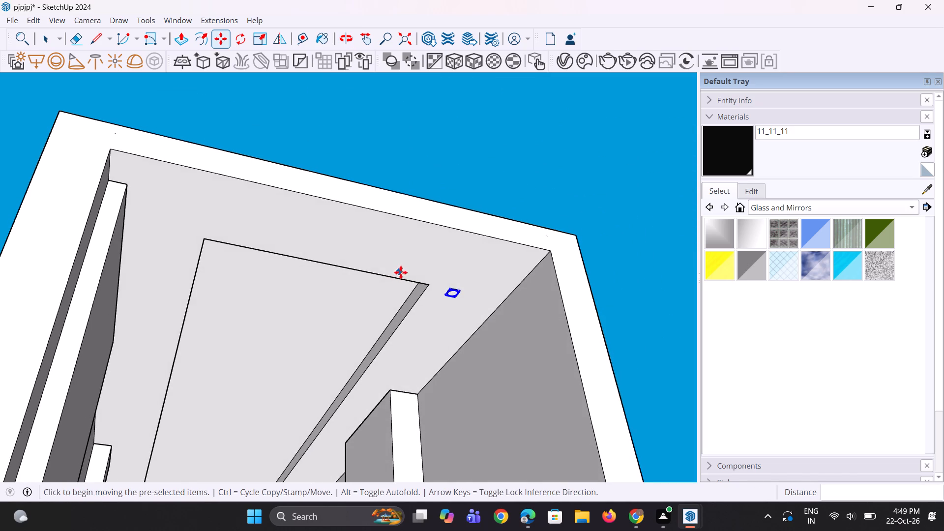
pyautogui.press('m')
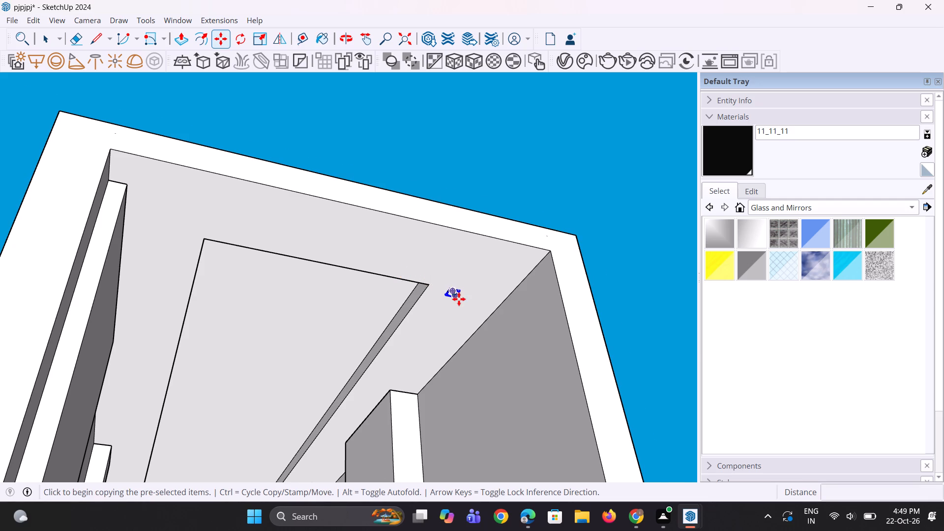
pyautogui.scroll(3, 459, 299)
pyautogui.click(467, 290)
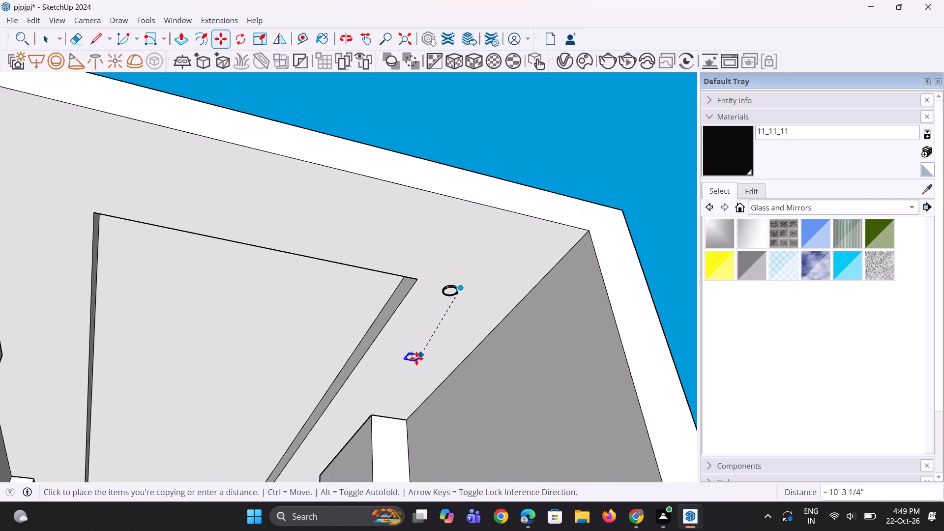
pyautogui.click(381, 395)
pyautogui.press('*')
pyautogui.press('9')
pyautogui.press('Return')
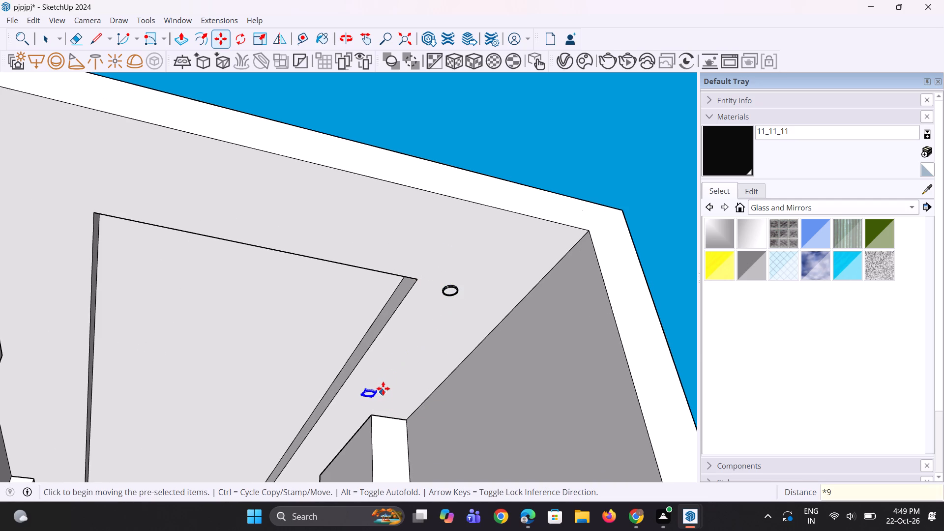
# Copy the first ceiling light of the row along the red axis to the border on the opposite side of the recess.
pyautogui.moveTo(383, 366); pyautogui.dragTo(336, 382, button='middle')
pyautogui.scroll(-10, 347, 351)
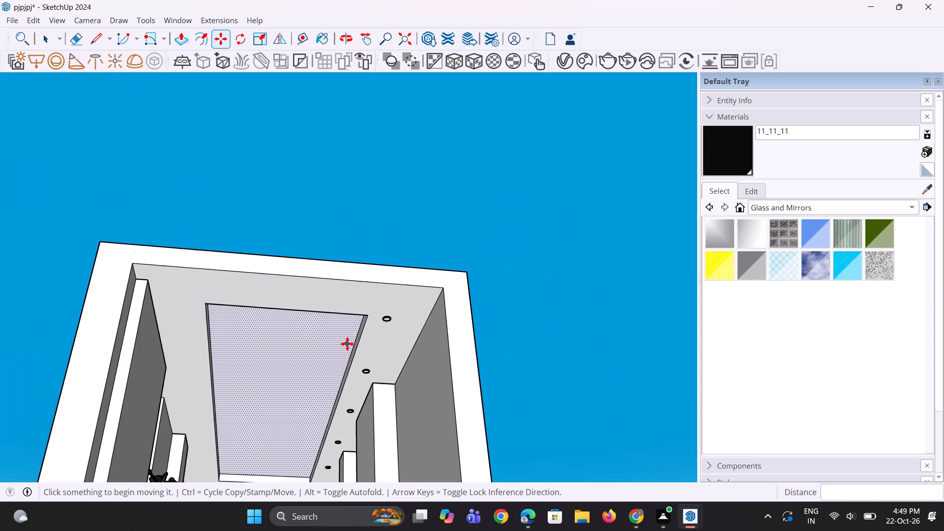
pyautogui.scroll(-5, 347, 344)
pyautogui.moveTo(341, 383); pyautogui.dragTo(63, 466, button='middle')
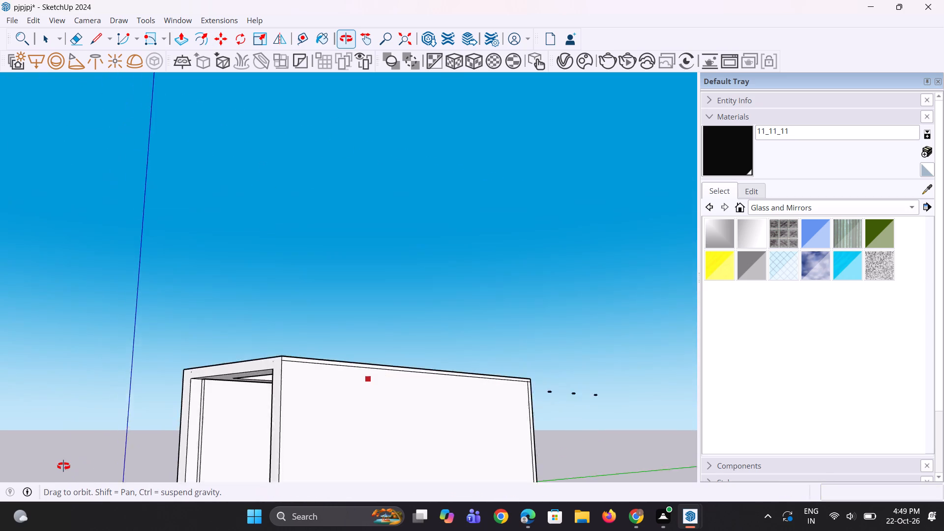
pyautogui.moveTo(63, 466); pyautogui.dragTo(348, 387, button='middle')
pyautogui.scroll(5, 357, 375)
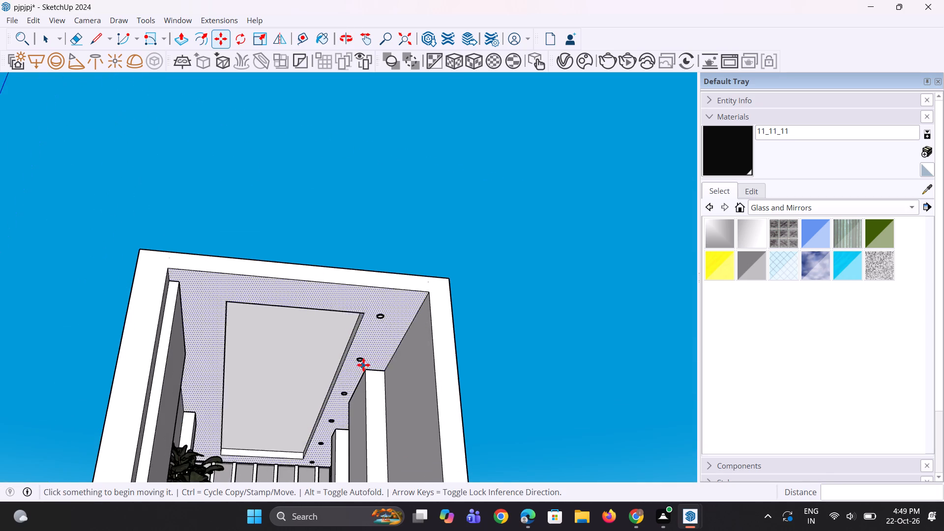
pyautogui.scroll(1, 363, 365)
pyautogui.press('space')
pyautogui.press('space')
pyautogui.click(384, 295)
pyautogui.scroll(5, 379, 295)
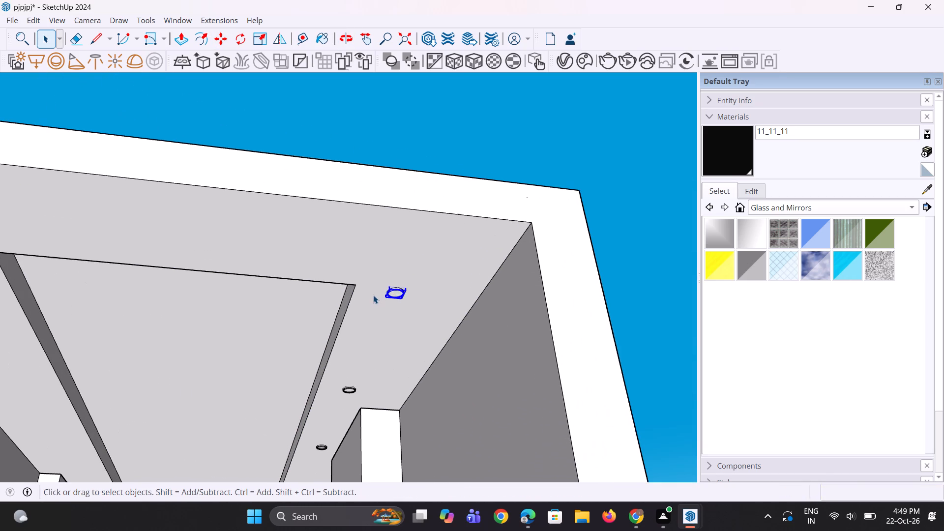
pyautogui.press('m')
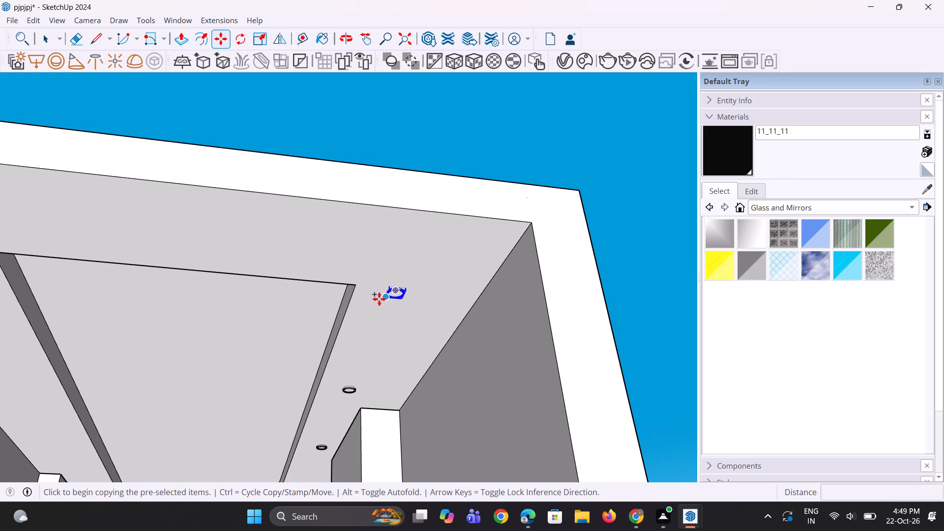
pyautogui.click(379, 299)
pyautogui.scroll(-5, 358, 301)
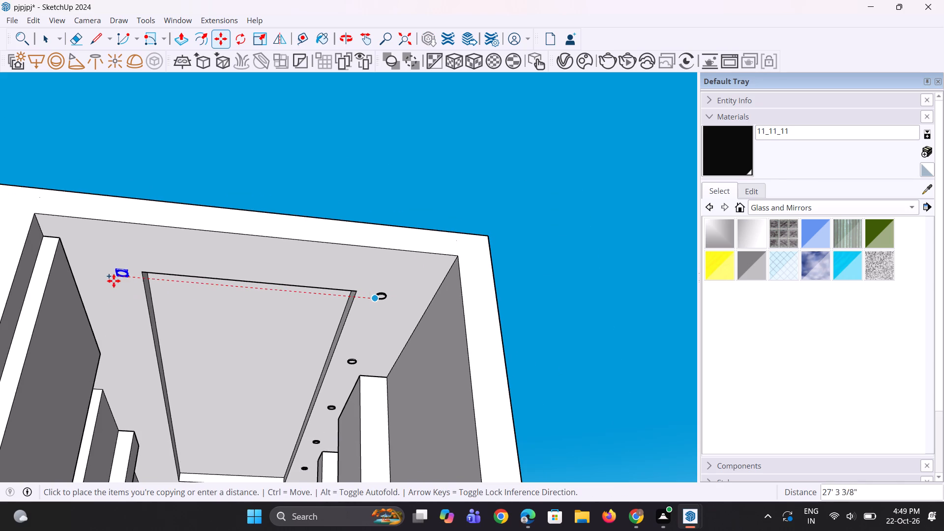
pyautogui.click(105, 278)
# Copy the opposite border's light about 17' 1" along the room's length and repeat it as an array of 7 copies.
pyautogui.moveTo(111, 313); pyautogui.dragTo(122, 287, button='middle')
pyautogui.press('m')
pyautogui.keyDown('ctrl'); pyautogui.scroll(2, 125, 282); pyautogui.keyUp('ctrl')
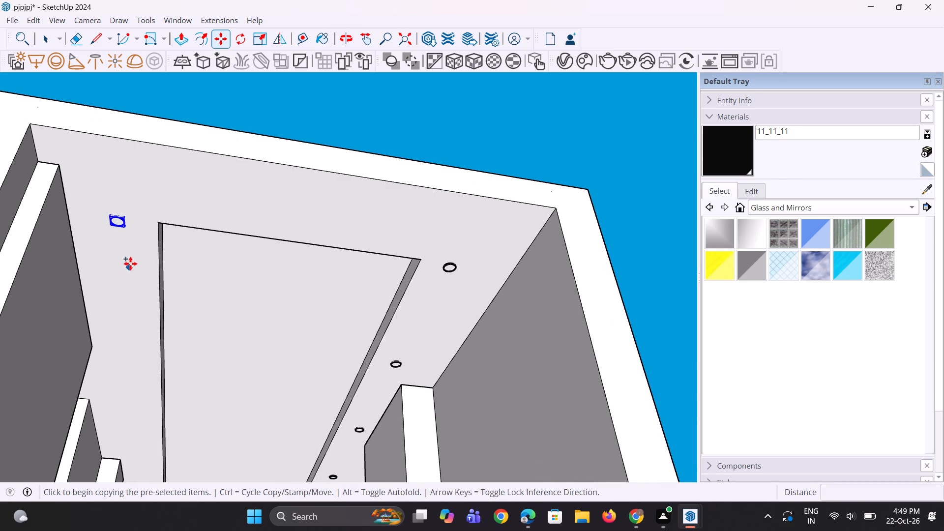
pyautogui.click(128, 236)
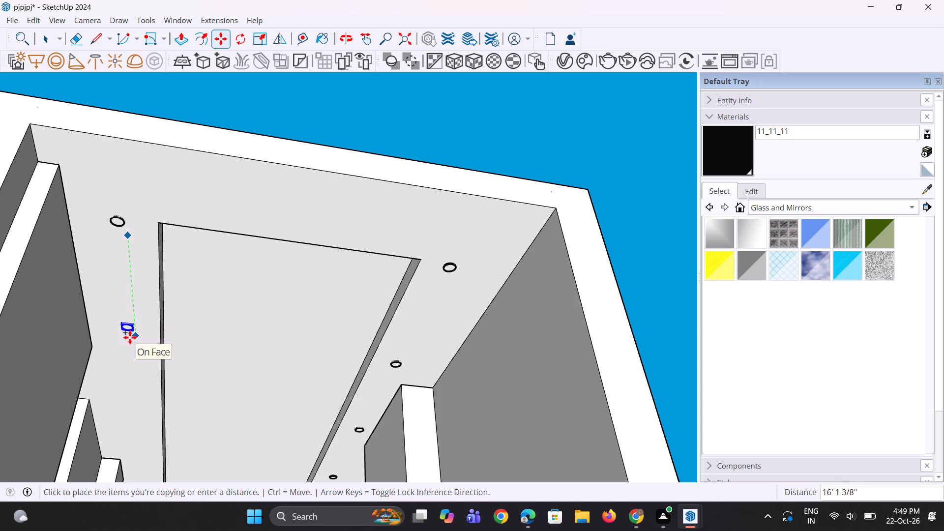
pyautogui.click(133, 341)
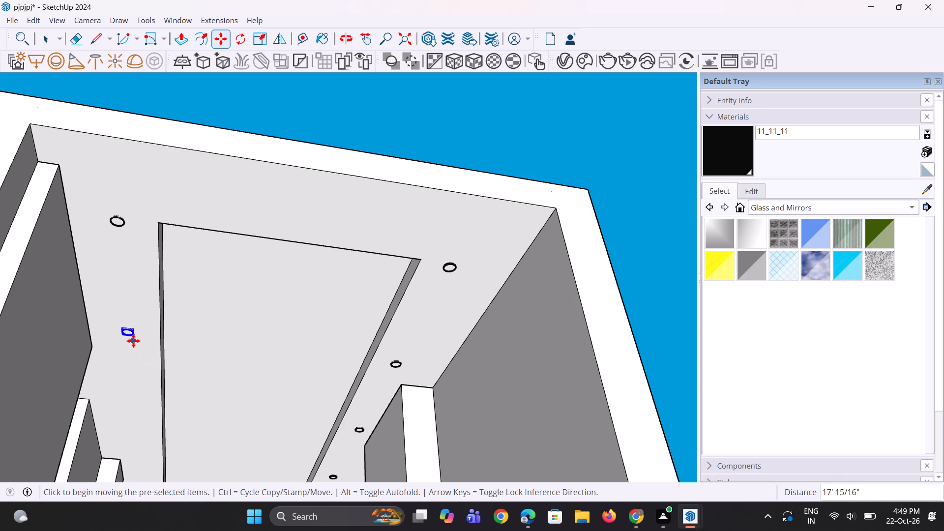
pyautogui.press('*')
pyautogui.press('7')
pyautogui.press('Return')
# Delete the two surplus lights of the 7-copy row that lie outside the room beyond its far end.
pyautogui.scroll(-9, 187, 319)
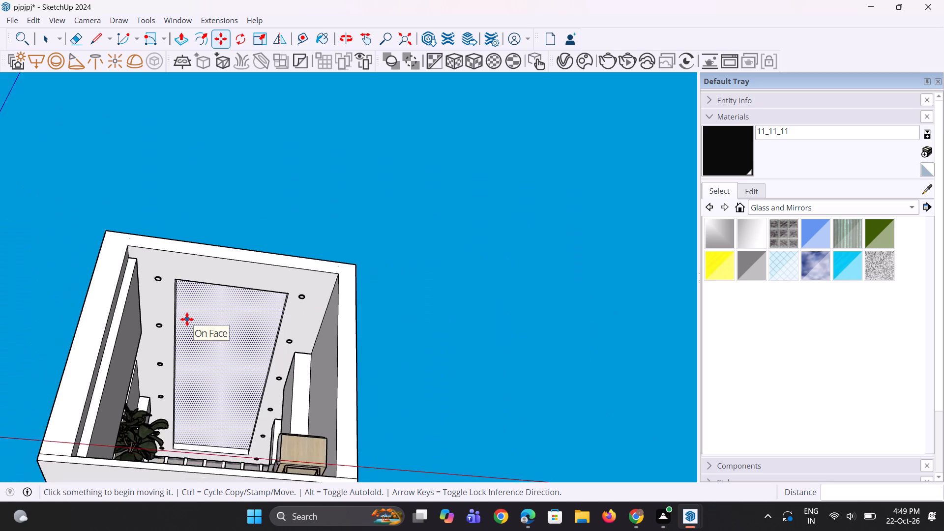
pyautogui.moveTo(184, 323); pyautogui.dragTo(80, 436, button='middle')
pyautogui.scroll(-5, 160, 380)
pyautogui.moveTo(336, 365); pyautogui.dragTo(302, 476, button='middle')
pyautogui.scroll(-1, 293, 494)
pyautogui.scroll(5, 324, 294)
pyautogui.moveTo(324, 294); pyautogui.dragTo(329, 304)
pyautogui.press('space')
pyautogui.scroll(1, 339, 304)
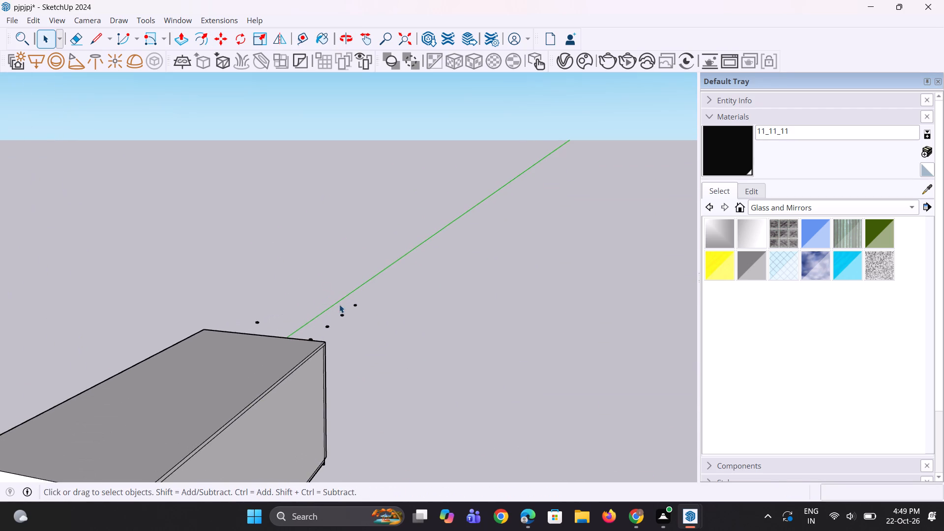
pyautogui.scroll(1, 339, 304)
pyautogui.moveTo(339, 304); pyautogui.dragTo(321, 391, button='middle')
pyautogui.scroll(6, 266, 307)
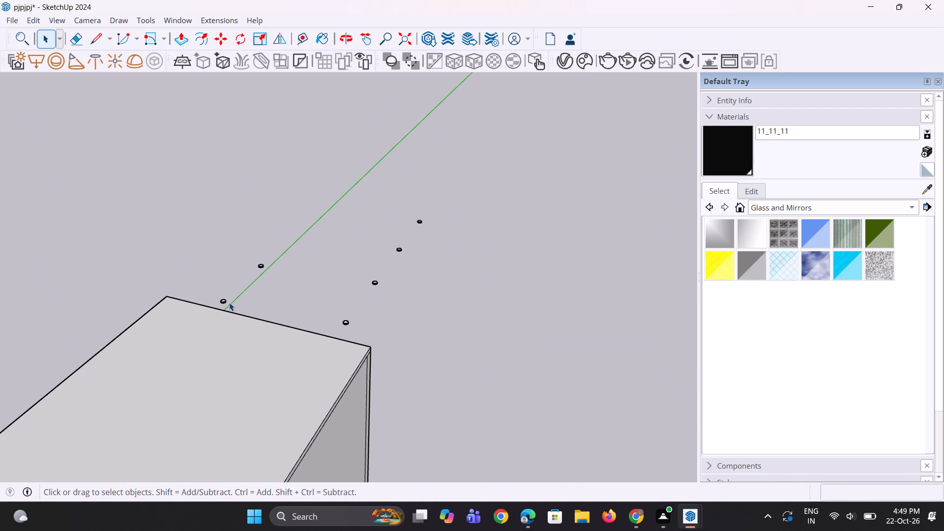
pyautogui.click(224, 301)
pyautogui.scroll(2, 224, 301)
pyautogui.press('Delete')
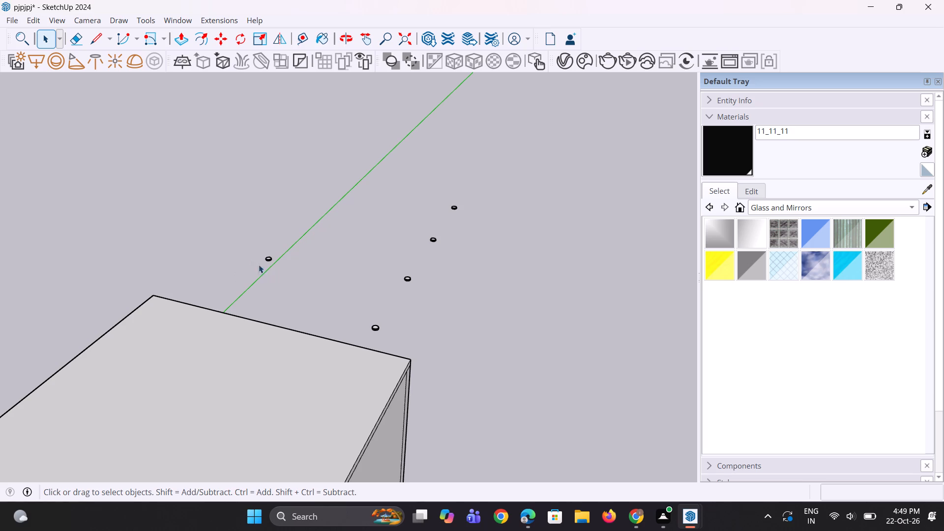
pyautogui.click(272, 258)
pyautogui.press('Delete')
# Delete the four surplus lights of the 9-copy row that lie outside the room beyond its far end.
pyautogui.click(371, 326)
pyautogui.press('Delete')
pyautogui.click(410, 278)
pyautogui.press('Delete')
pyautogui.click(432, 242)
pyautogui.press('Delete')
pyautogui.click(454, 208)
pyautogui.press('Delete')
# Inspect both rows of ceiling lights and the furnished room from the open front and from inside.
pyautogui.scroll(-4, 414, 254)
pyautogui.moveTo(397, 290); pyautogui.dragTo(425, 297, button='middle')
pyautogui.scroll(-9, 426, 297)
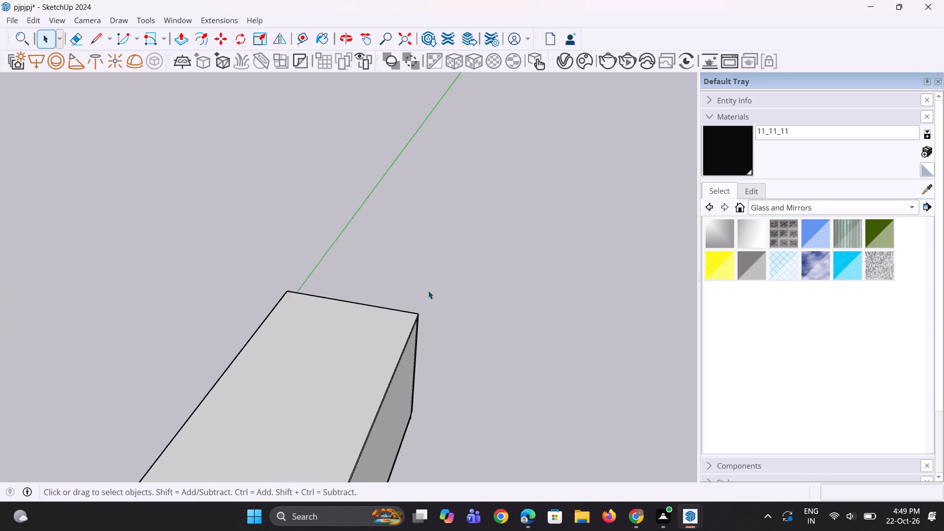
pyautogui.scroll(-5, 428, 291)
pyautogui.moveTo(373, 447); pyautogui.dragTo(429, 326, button='middle')
pyautogui.scroll(7, 379, 420)
pyautogui.moveTo(375, 392); pyautogui.dragTo(402, 323, button='middle')
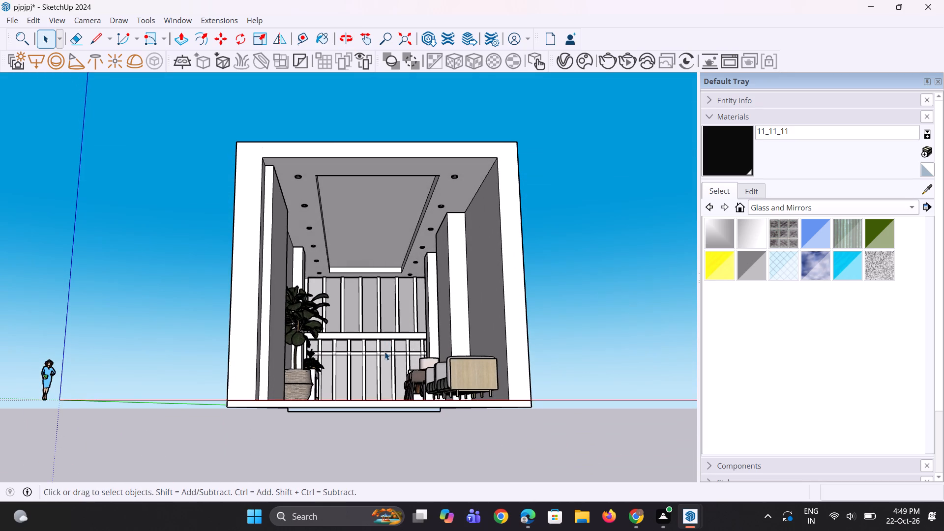
pyautogui.scroll(-5, 383, 353)
pyautogui.moveTo(383, 353); pyautogui.dragTo(365, 354, button='middle')
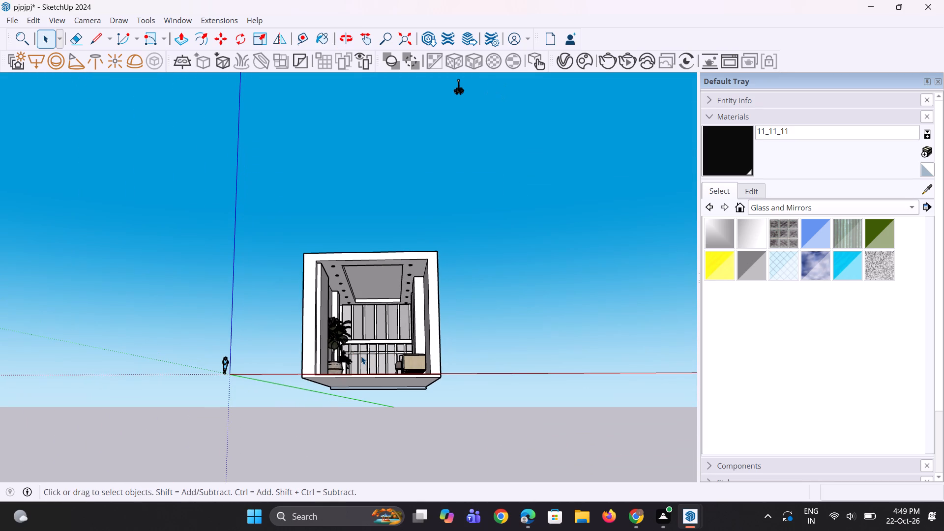
pyautogui.moveTo(361, 356); pyautogui.dragTo(306, 362, button='middle')
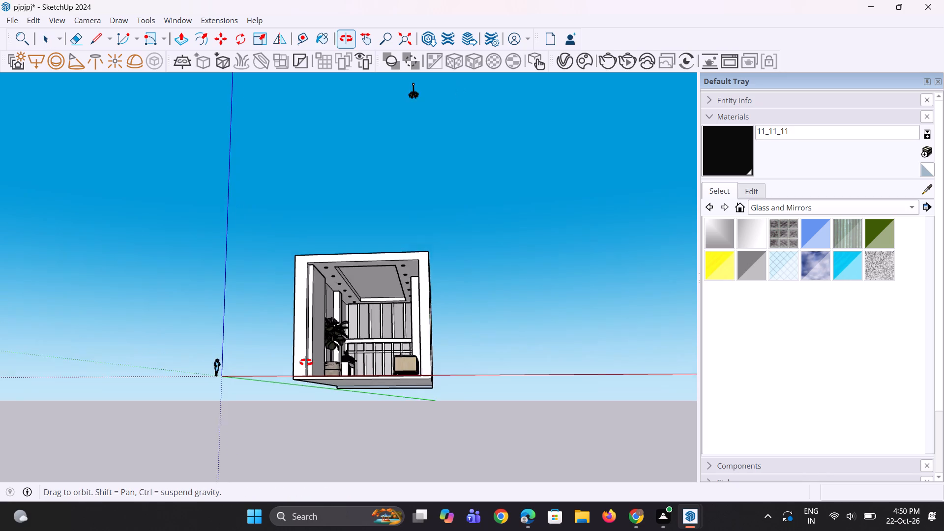
pyautogui.moveTo(306, 362); pyautogui.dragTo(297, 362, button='middle')
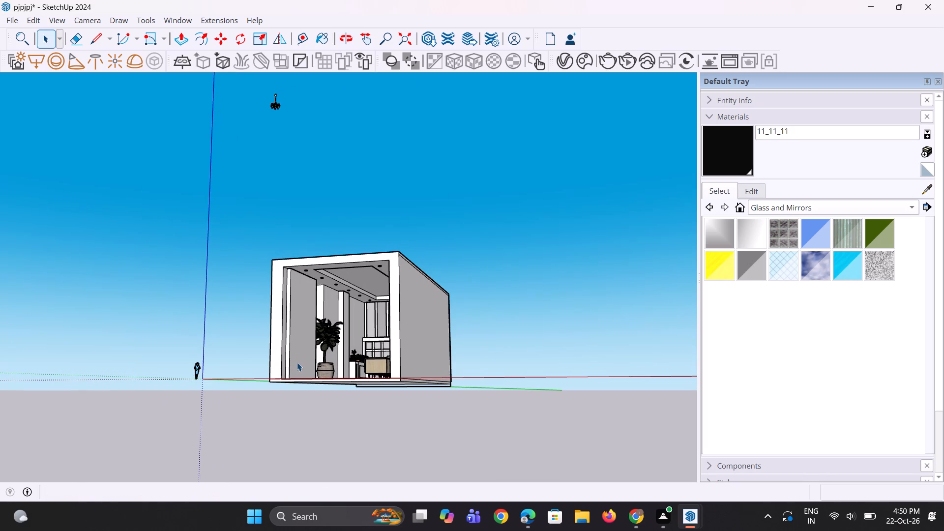
pyautogui.scroll(-4, 301, 362)
pyautogui.moveTo(301, 362); pyautogui.dragTo(272, 383, button='middle')
pyautogui.scroll(6, 316, 317)
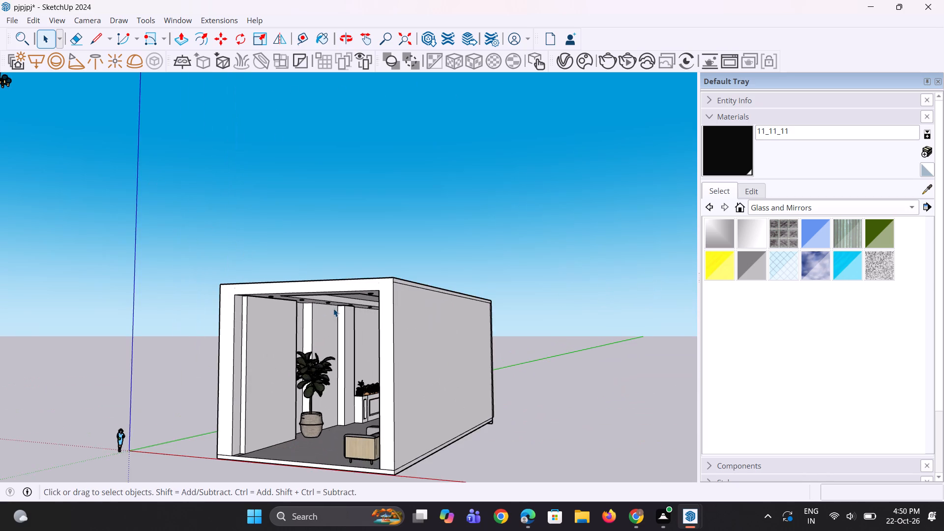
pyautogui.scroll(2, 333, 308)
pyautogui.scroll(7, 362, 344)
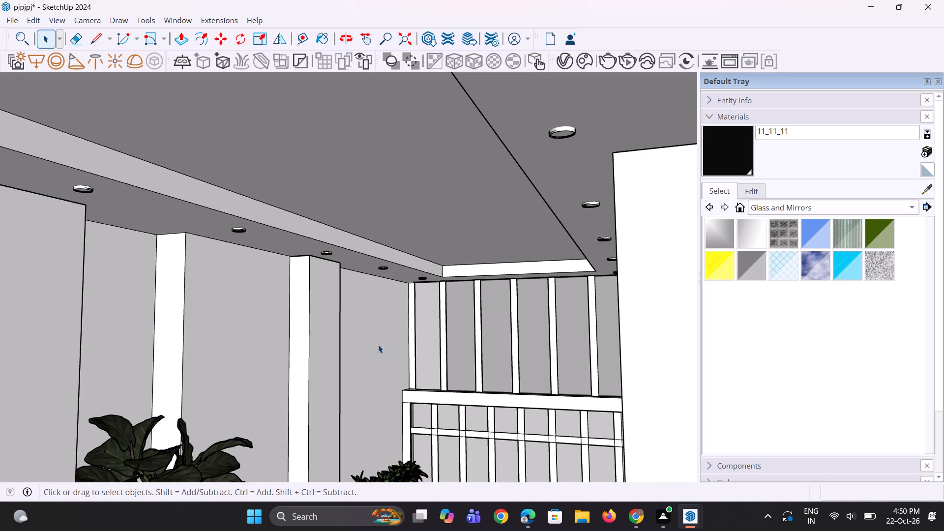
pyautogui.scroll(1, 366, 354)
pyautogui.moveTo(366, 354); pyautogui.dragTo(352, 344, button='middle')
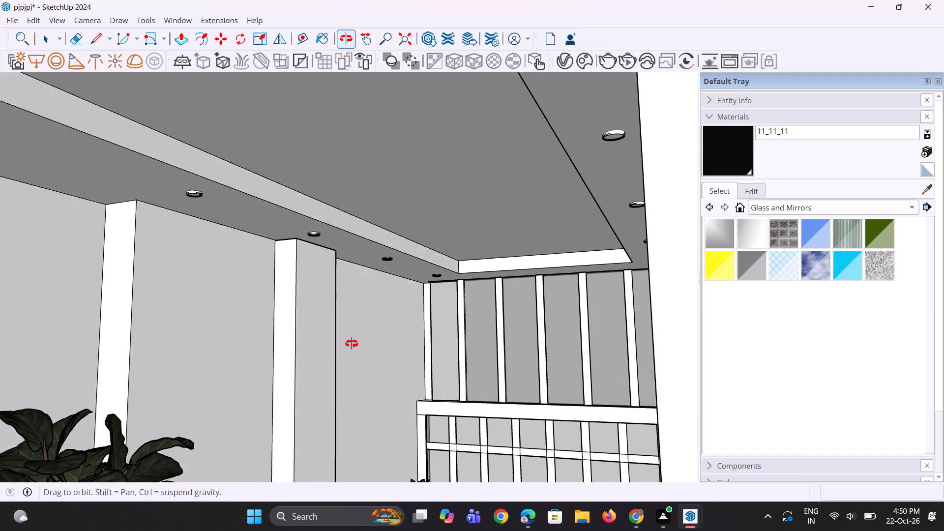
pyautogui.moveTo(352, 344); pyautogui.dragTo(354, 344, button='middle')
pyautogui.scroll(-1, 354, 344)
pyautogui.moveTo(406, 349); pyautogui.dragTo(560, 350, button='middle')
pyautogui.scroll(-5, 562, 349)
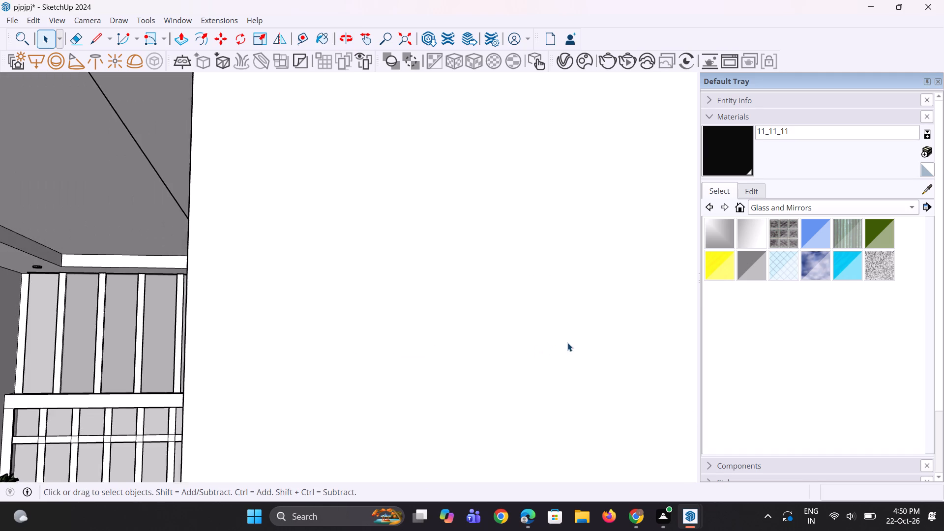
pyautogui.scroll(-18, 567, 343)
pyautogui.scroll(-9, 574, 334)
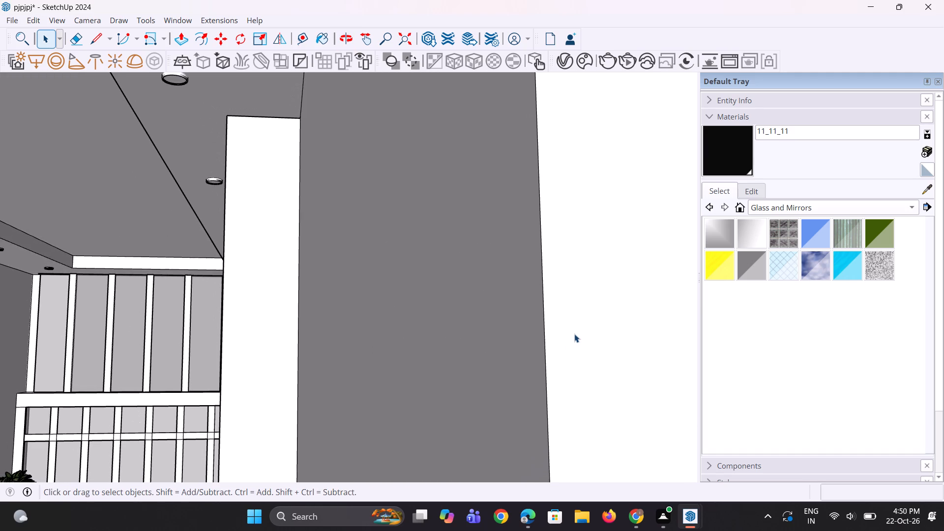
pyautogui.scroll(-5, 529, 343)
pyautogui.scroll(-18, 523, 338)
pyautogui.scroll(-6, 523, 338)
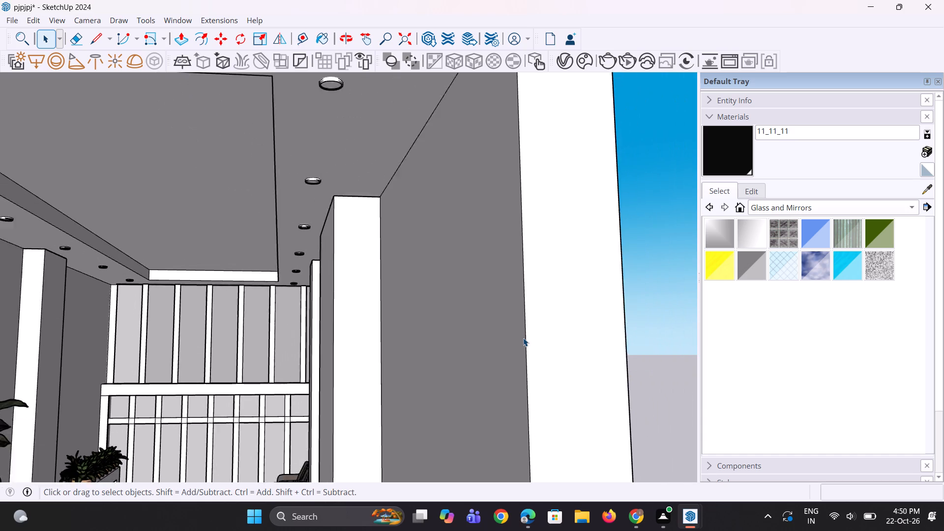
pyautogui.scroll(-12, 523, 338)
pyautogui.moveTo(523, 337); pyautogui.dragTo(353, 350, button='middle')
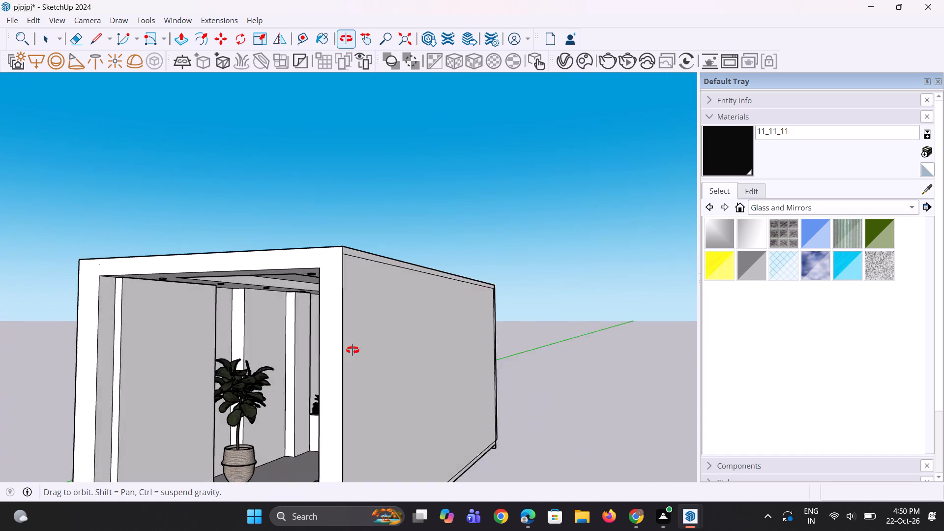
pyautogui.moveTo(353, 350); pyautogui.dragTo(413, 345, button='middle')
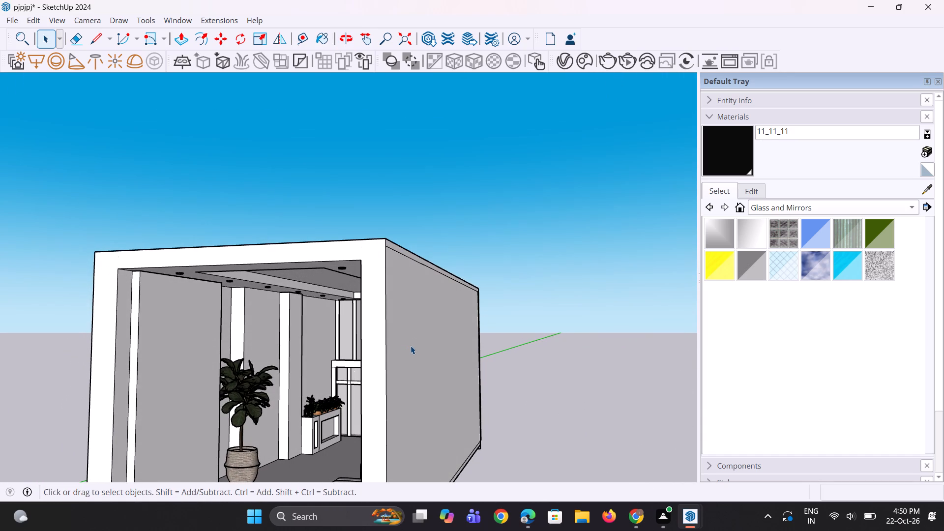
# Copy the top edge of the recessed wall panel behind the tall plant 4' 1 1/4" downward.
pyautogui.scroll(2, 263, 359)
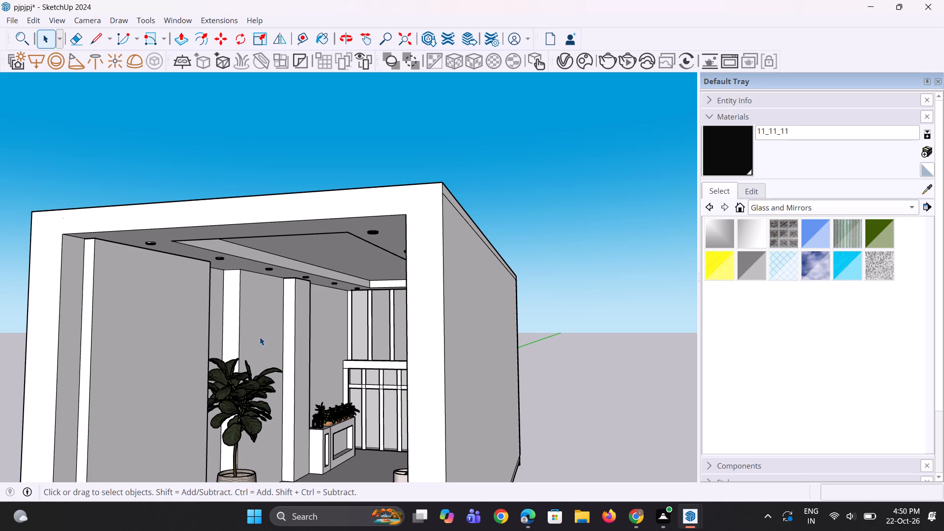
pyautogui.moveTo(241, 332); pyautogui.dragTo(248, 334, button='middle')
pyautogui.scroll(4, 235, 320)
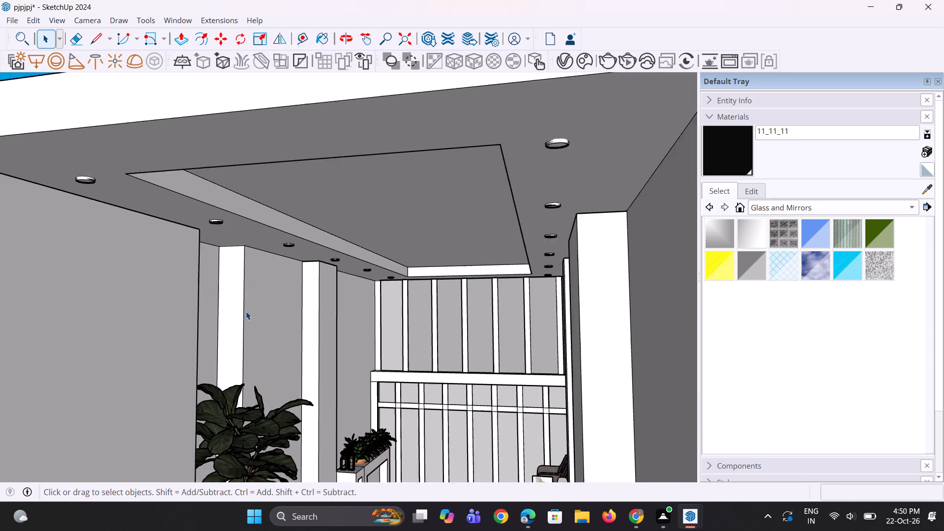
pyautogui.scroll(1, 246, 311)
pyautogui.click(263, 247)
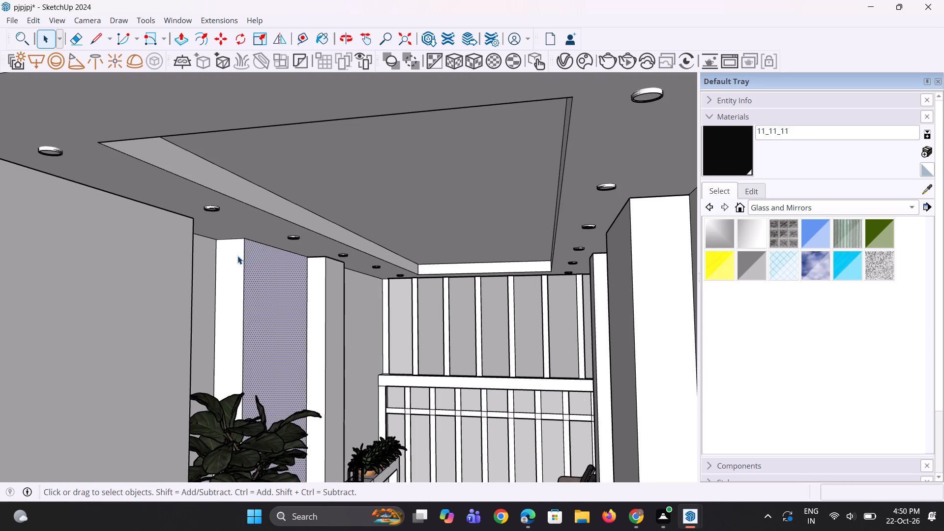
pyautogui.scroll(1, 237, 256)
pyautogui.click(257, 241)
pyautogui.press('m')
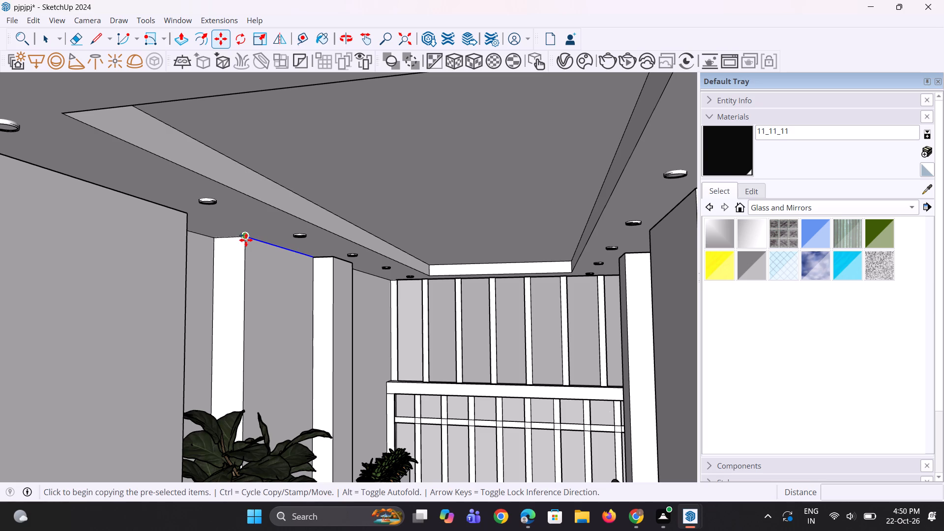
pyautogui.click(246, 240)
pyautogui.click(241, 281)
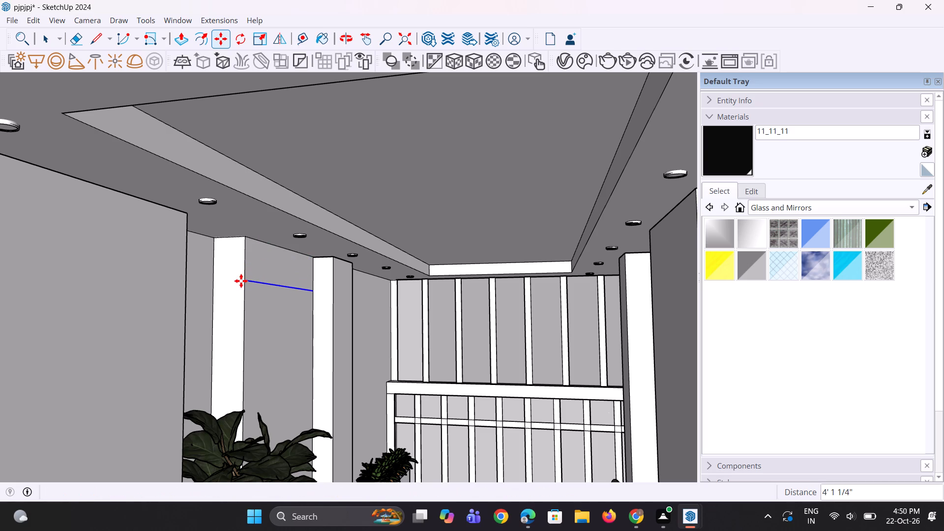
# Copy the new horizontal line a short distance further down the same recessed panel to outline a narrow band.
pyautogui.press('m')
pyautogui.scroll(1, 248, 282)
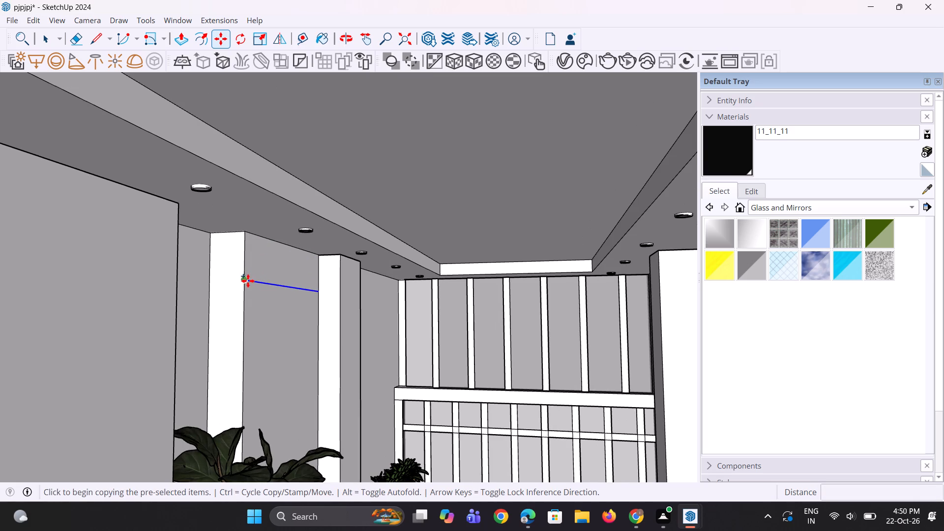
pyautogui.click(248, 280)
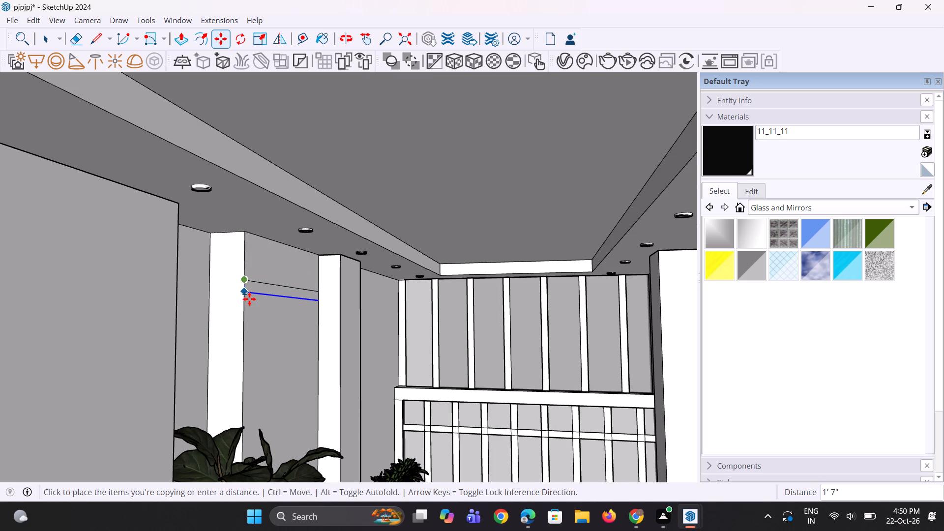
pyautogui.click(249, 299)
pyautogui.press('space')
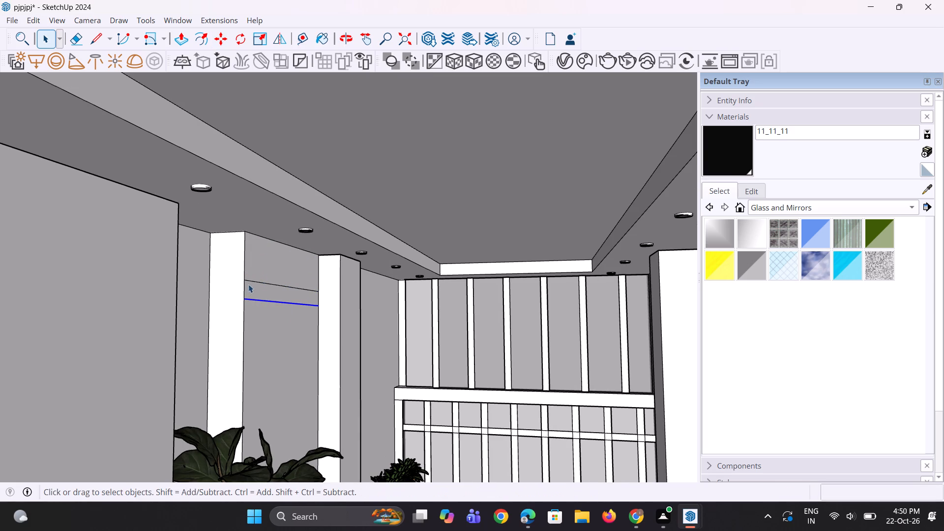
# Draw two lines about 3' 3" long across the adjoining pillar face, continuing both edges of the band.
pyautogui.press('l')
pyautogui.scroll(2, 248, 281)
pyautogui.click(244, 280)
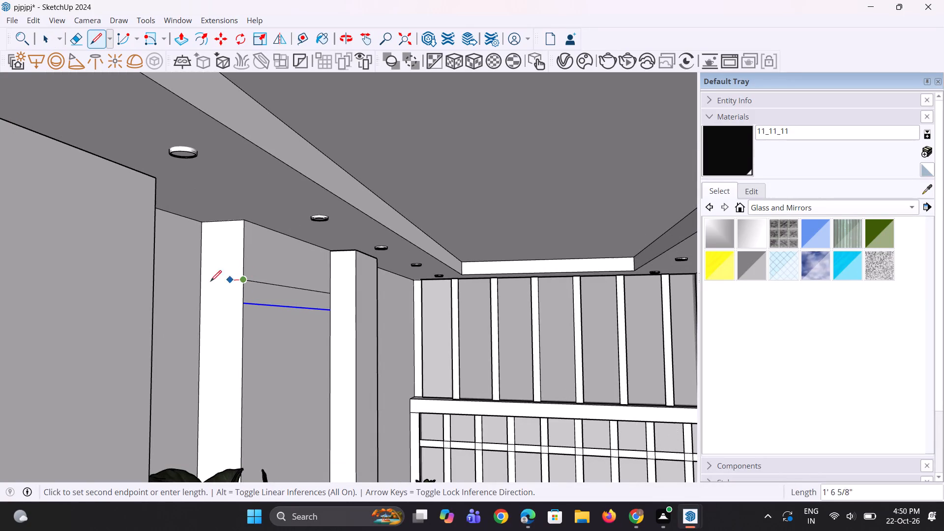
pyautogui.click(203, 280)
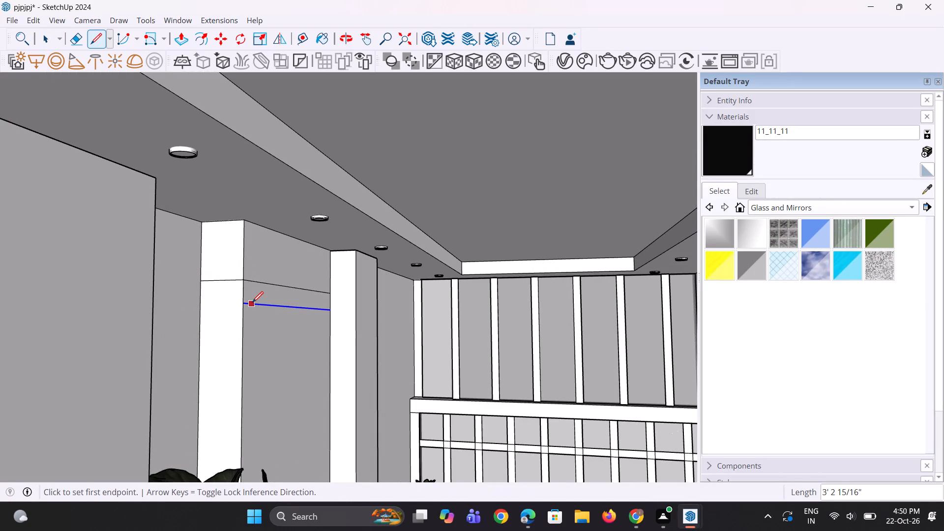
pyautogui.click(242, 302)
pyautogui.click(205, 301)
pyautogui.press('space')
pyautogui.press('space')
# Copy the inner vertical edge of the front wall panel 3' 2 3/4" along the wall toward the open front.
pyautogui.click(250, 295)
pyautogui.scroll(-12, 251, 294)
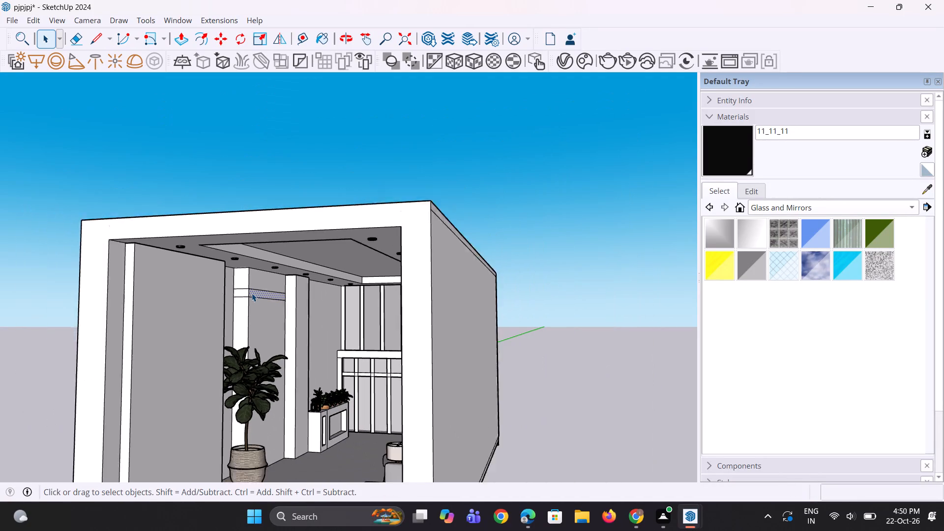
pyautogui.scroll(-4, 254, 291)
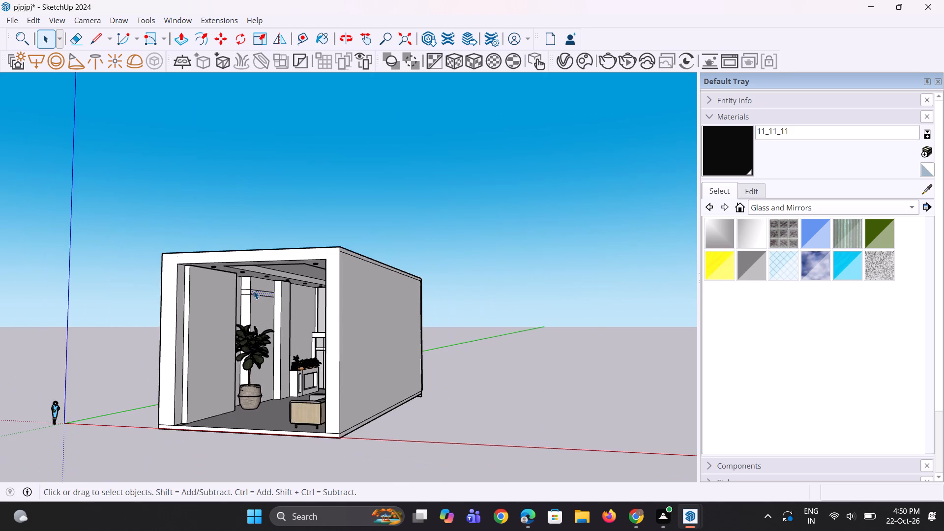
pyautogui.scroll(-3, 254, 291)
pyautogui.moveTo(250, 297); pyautogui.dragTo(232, 325, button='middle')
pyautogui.scroll(2, 238, 353)
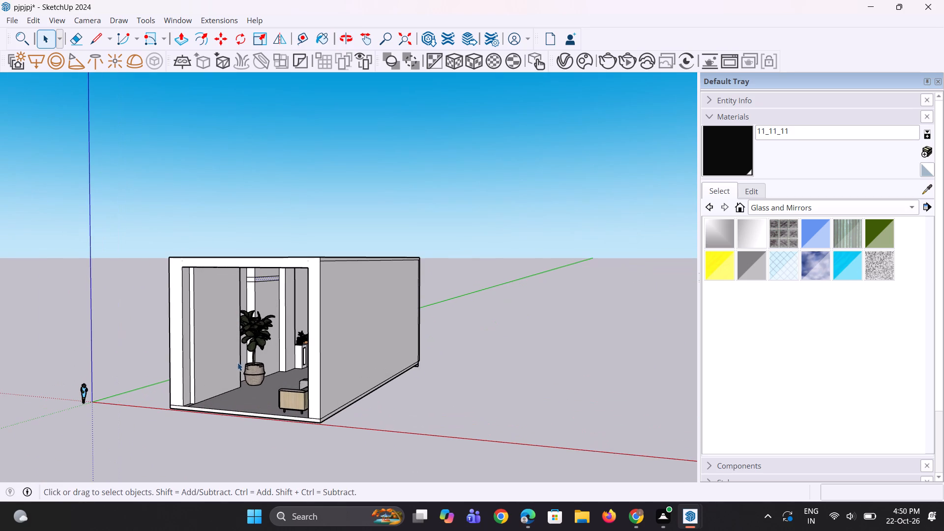
pyautogui.click(241, 365)
pyautogui.scroll(9, 236, 387)
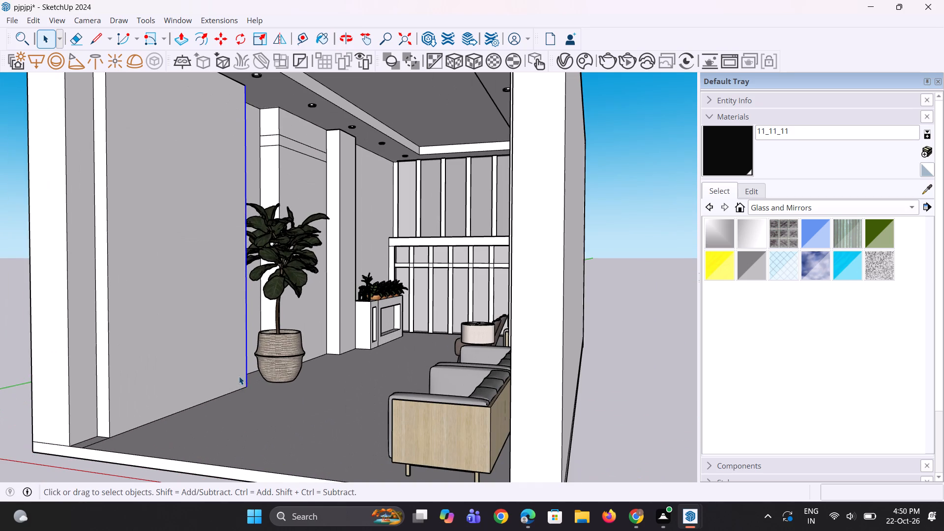
pyautogui.press('m')
pyautogui.scroll(5, 239, 376)
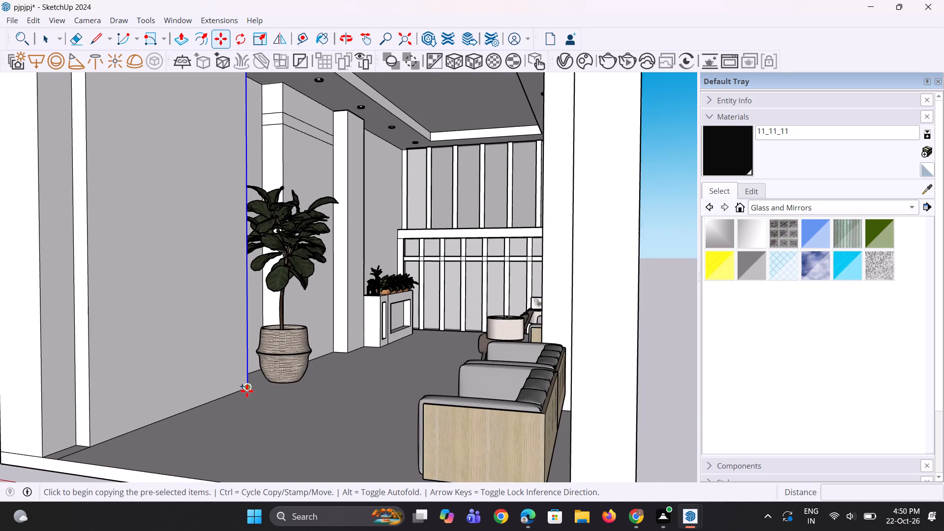
pyautogui.click(247, 390)
pyautogui.click(233, 398)
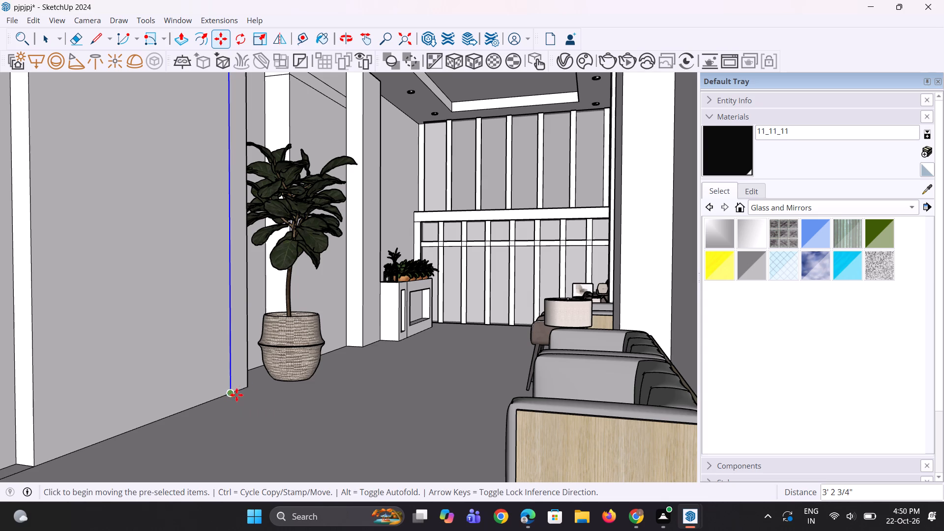
# Move the copied vertical line 1' 8 1/16" back toward the panel's inner edge to narrow the strip.
pyautogui.scroll(1, 243, 377)
pyautogui.moveTo(239, 375); pyautogui.dragTo(196, 383, button='middle')
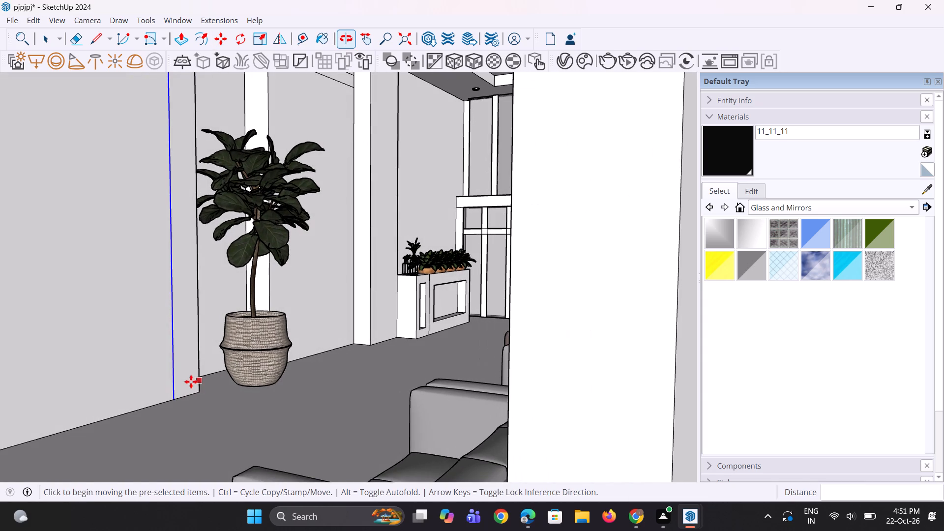
pyautogui.press('m')
pyautogui.scroll(6, 185, 386)
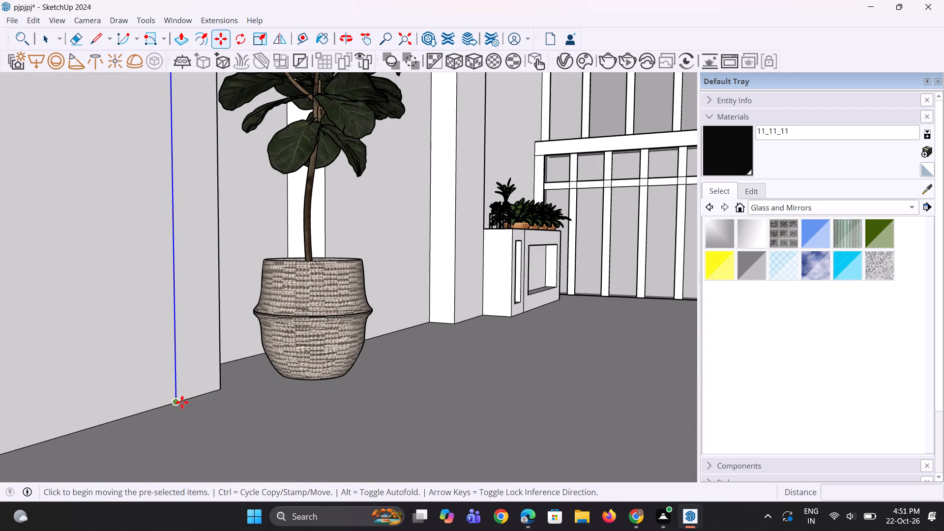
pyautogui.click(182, 401)
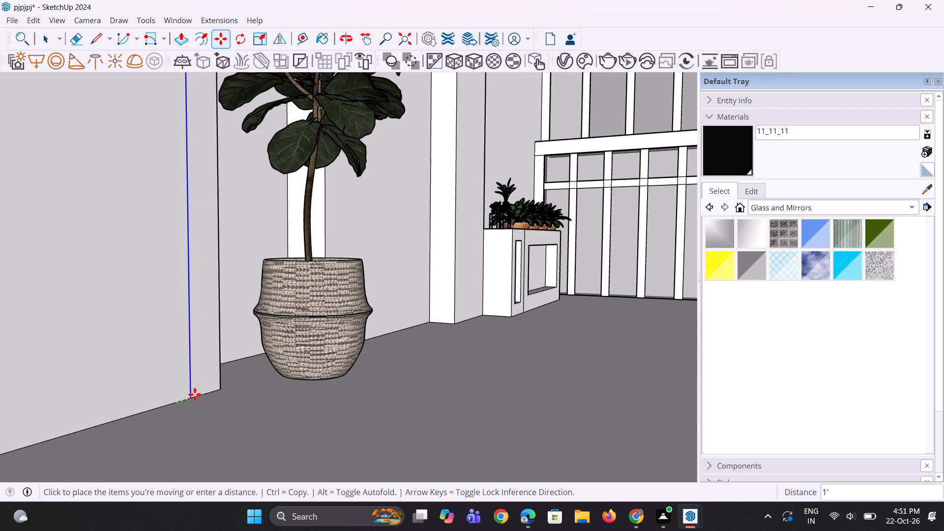
pyautogui.click(199, 393)
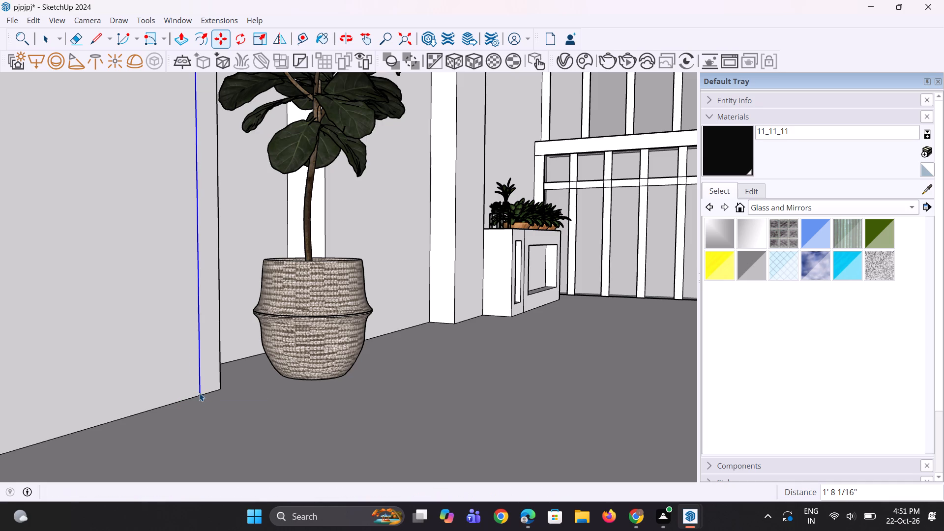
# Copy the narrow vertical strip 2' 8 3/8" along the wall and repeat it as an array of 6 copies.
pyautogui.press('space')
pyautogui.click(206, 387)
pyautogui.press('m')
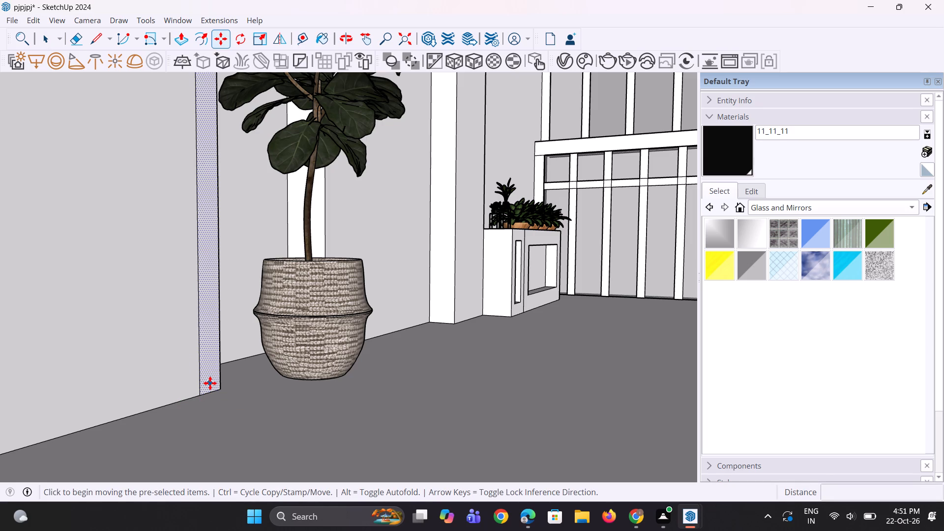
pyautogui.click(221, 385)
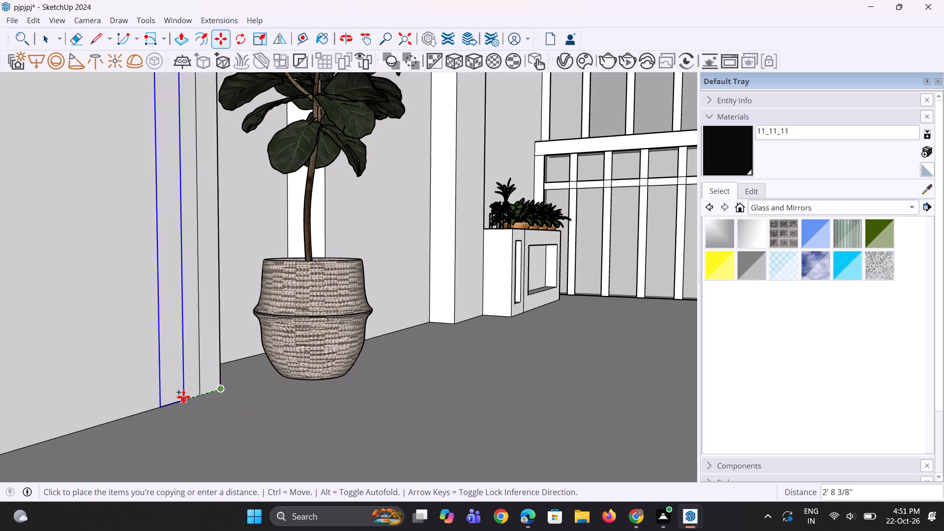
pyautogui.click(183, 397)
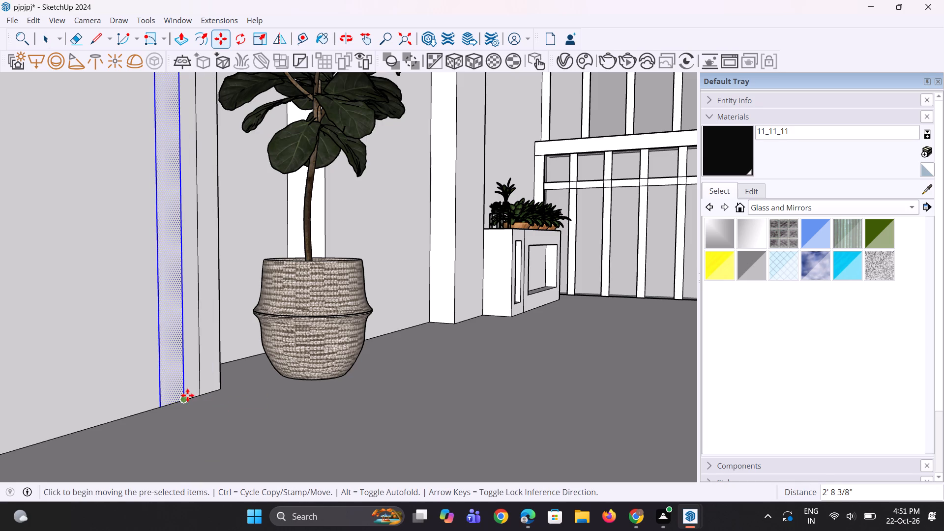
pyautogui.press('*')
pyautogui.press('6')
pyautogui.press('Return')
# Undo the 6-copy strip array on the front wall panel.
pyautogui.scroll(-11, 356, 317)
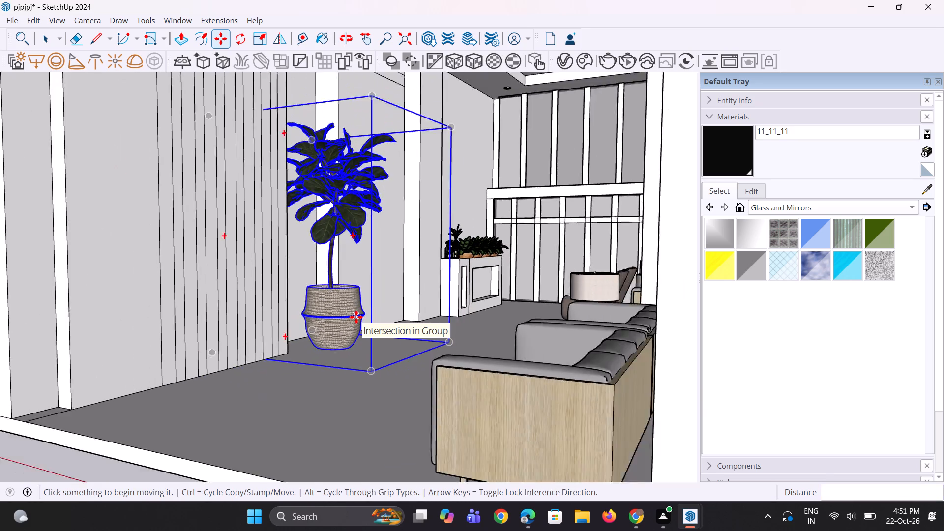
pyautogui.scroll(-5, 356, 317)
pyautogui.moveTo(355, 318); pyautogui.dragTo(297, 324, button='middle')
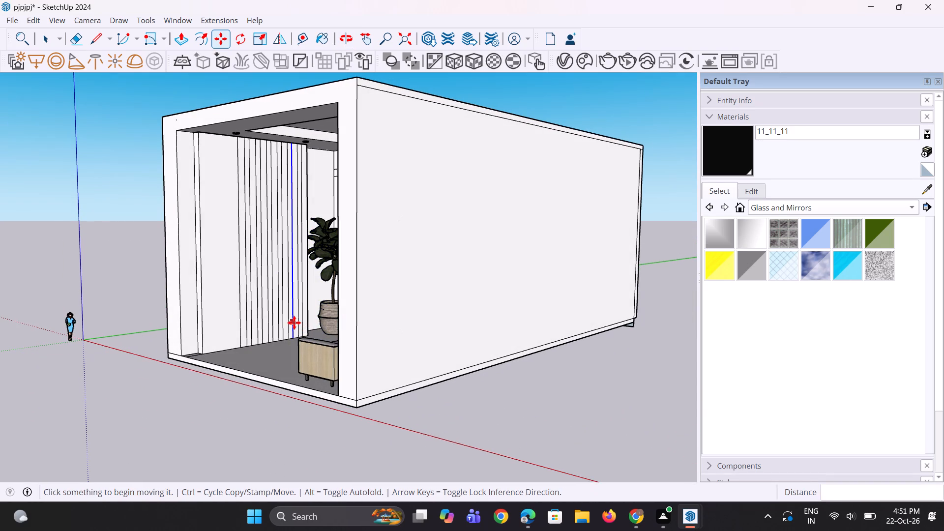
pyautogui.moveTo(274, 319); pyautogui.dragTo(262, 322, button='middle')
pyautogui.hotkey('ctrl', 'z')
# Copy the narrow vertical strip 2' 8 1/8" along the front wall panel and repeat it as an array of 4 copies.
pyautogui.moveTo(265, 321); pyautogui.dragTo(290, 328, button='middle')
pyautogui.press('space')
pyautogui.press('space')
pyautogui.press('space')
pyautogui.scroll(8, 308, 310)
pyautogui.press('space')
pyautogui.press('space')
pyautogui.click(308, 310)
pyautogui.scroll(3, 300, 350)
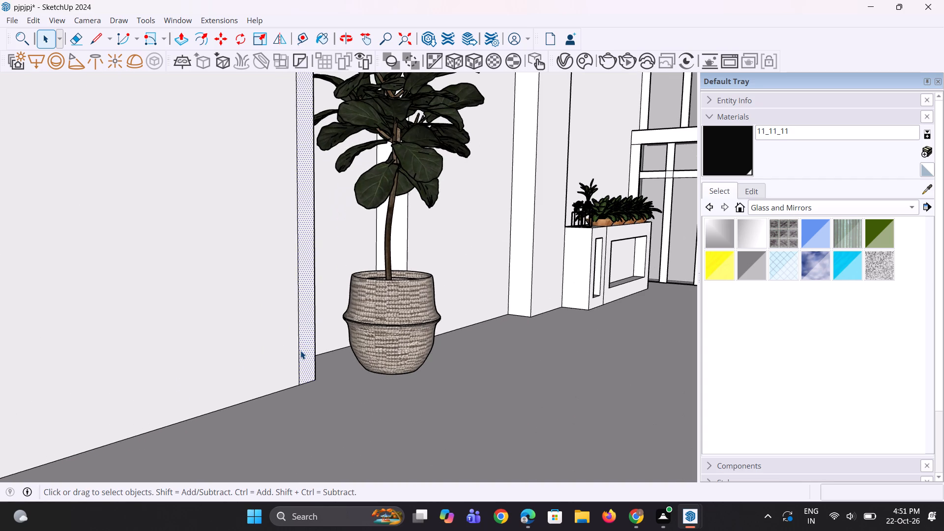
pyautogui.press('m')
pyautogui.scroll(3, 323, 382)
pyautogui.click(320, 380)
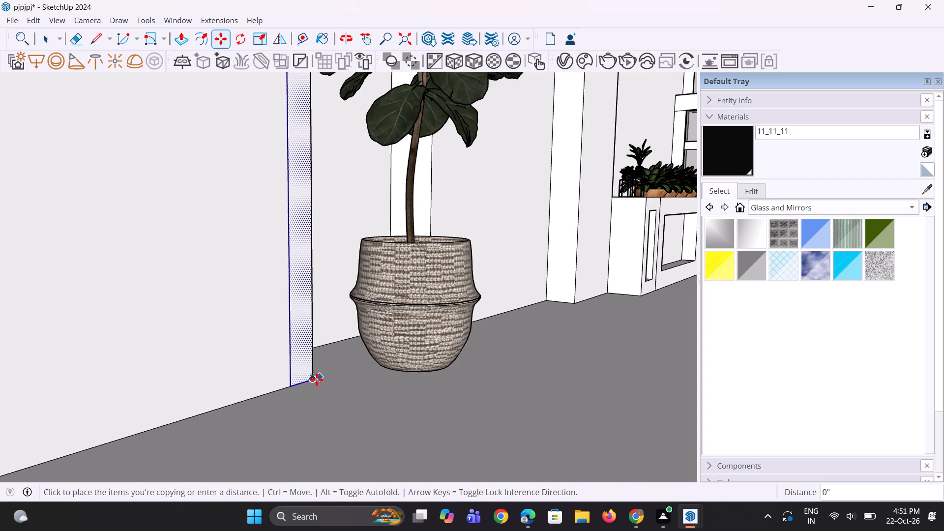
pyautogui.click(281, 389)
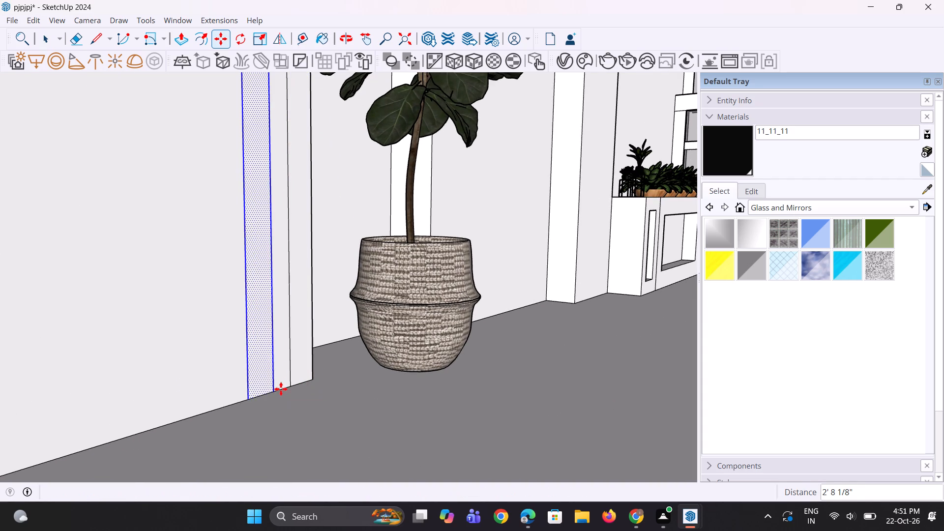
pyautogui.press('*')
pyautogui.press('7')
pyautogui.press('BackSpace')
pyautogui.press('4')
pyautogui.press('Return')
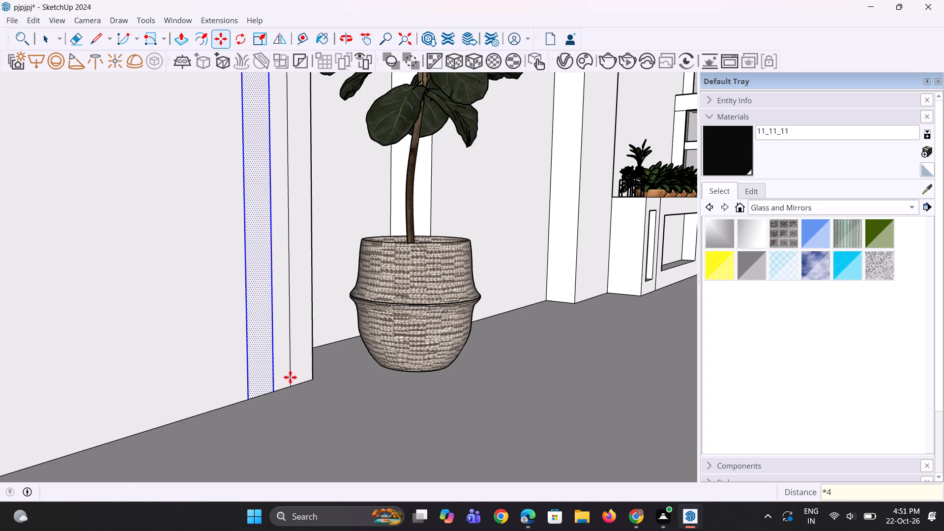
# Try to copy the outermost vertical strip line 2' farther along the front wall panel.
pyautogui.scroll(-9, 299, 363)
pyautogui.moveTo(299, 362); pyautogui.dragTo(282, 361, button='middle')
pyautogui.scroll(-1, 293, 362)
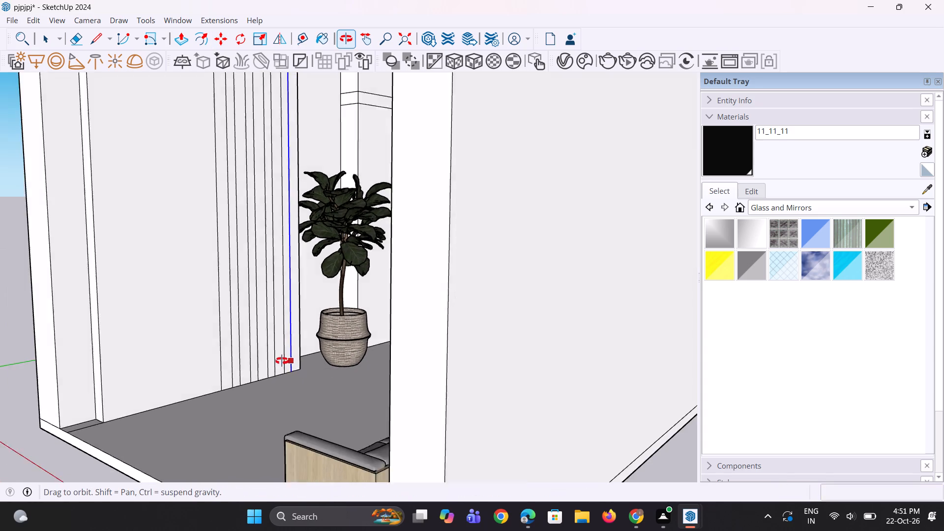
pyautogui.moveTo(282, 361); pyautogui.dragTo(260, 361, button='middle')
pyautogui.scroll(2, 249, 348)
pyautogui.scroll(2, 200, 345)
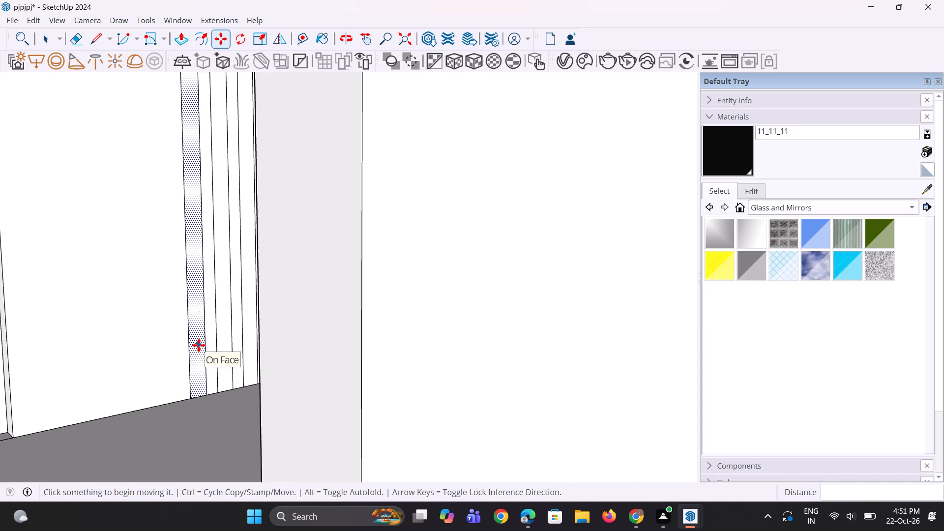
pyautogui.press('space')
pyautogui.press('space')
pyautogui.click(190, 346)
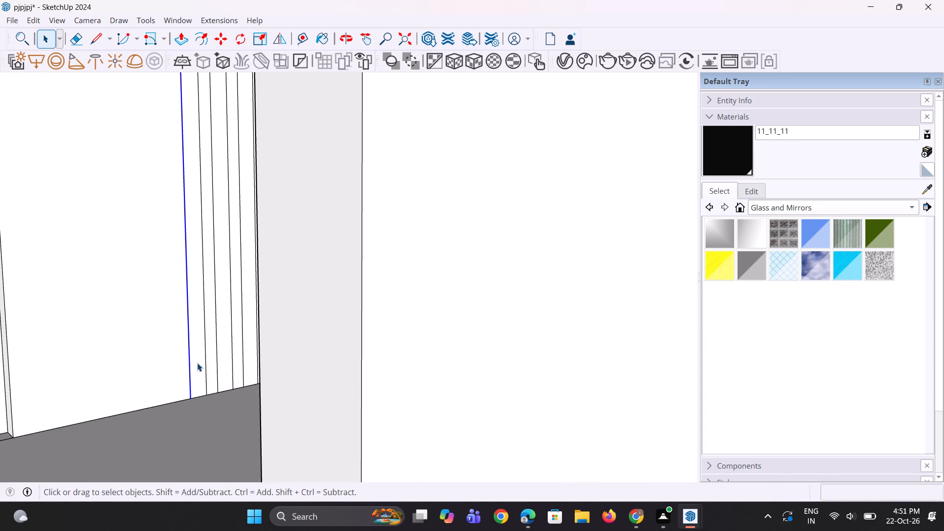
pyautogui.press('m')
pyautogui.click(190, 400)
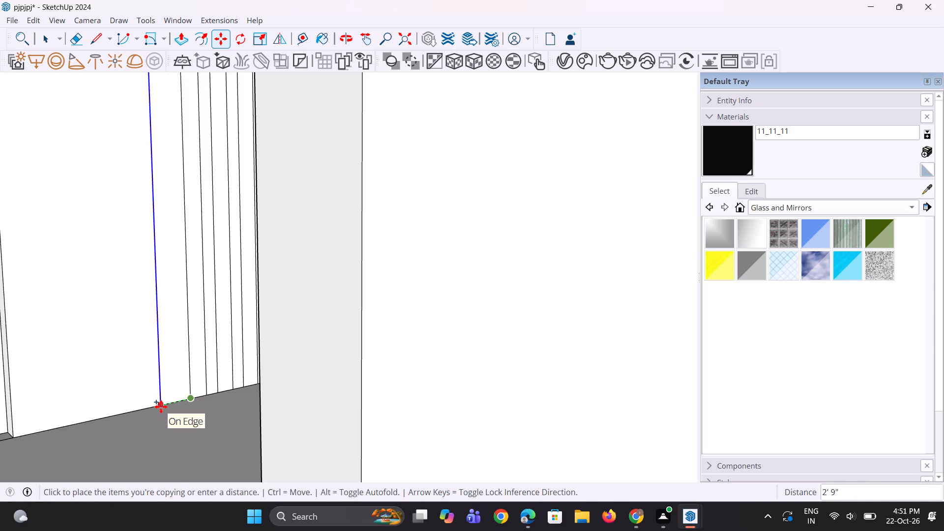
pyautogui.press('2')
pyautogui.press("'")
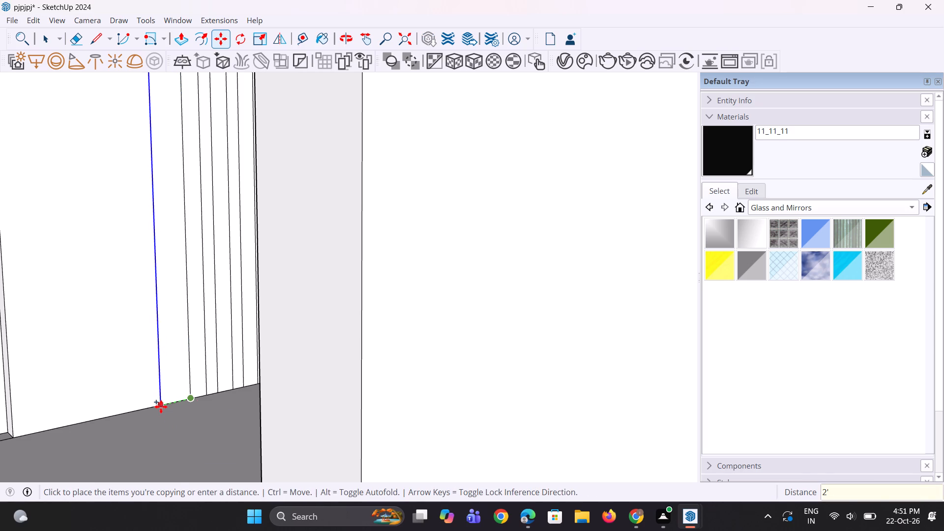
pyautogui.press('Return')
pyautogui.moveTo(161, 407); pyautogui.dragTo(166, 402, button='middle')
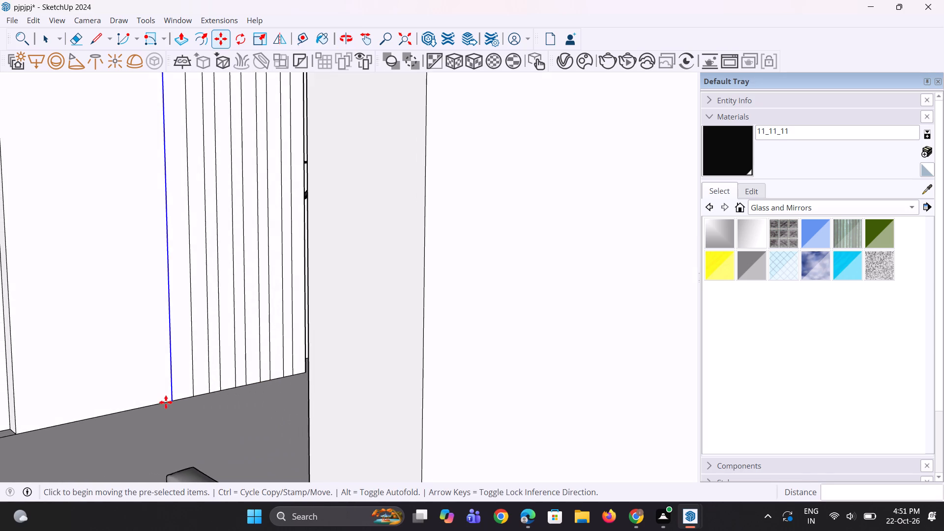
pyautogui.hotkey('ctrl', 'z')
# Copy the outermost vertical strip line 3' along the front wall panel to mark a wider strip.
pyautogui.press('space')
pyautogui.press('space')
pyautogui.scroll(1, 185, 379)
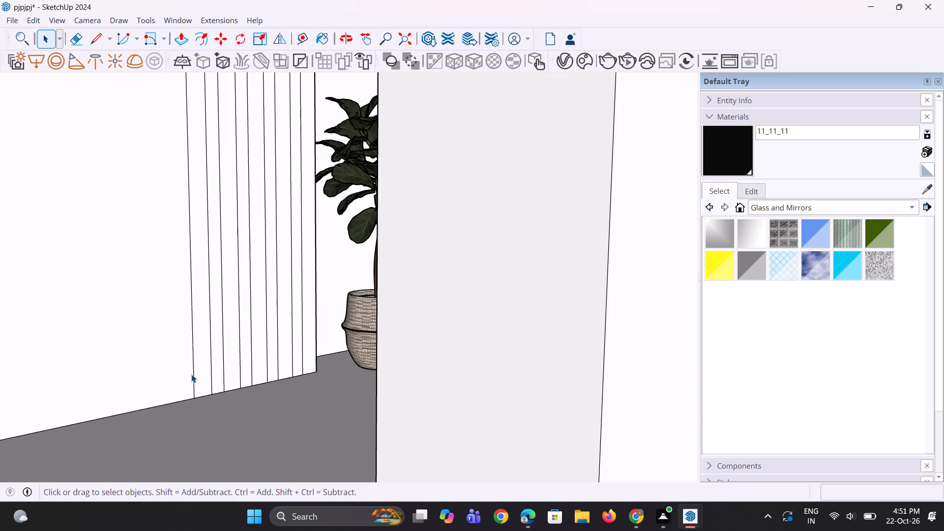
pyautogui.scroll(2, 192, 374)
pyautogui.click(193, 370)
pyautogui.press('m')
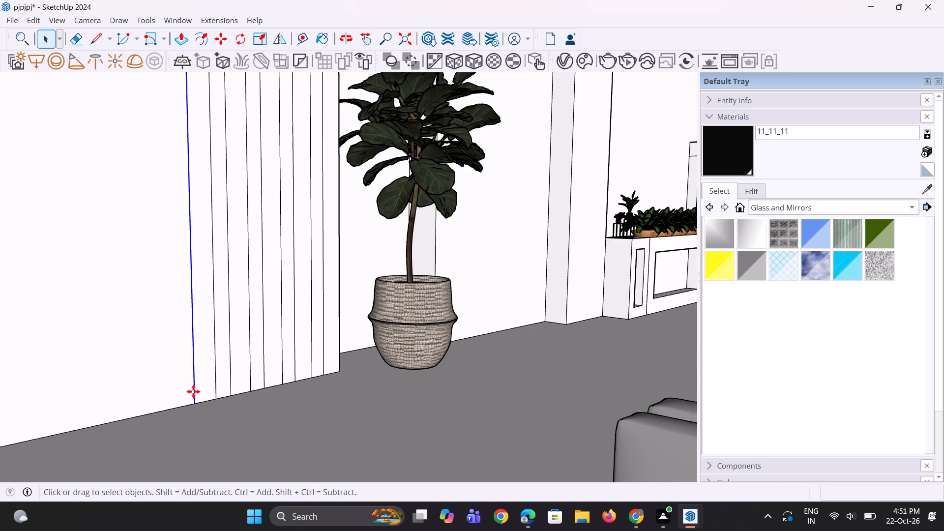
pyautogui.click(196, 403)
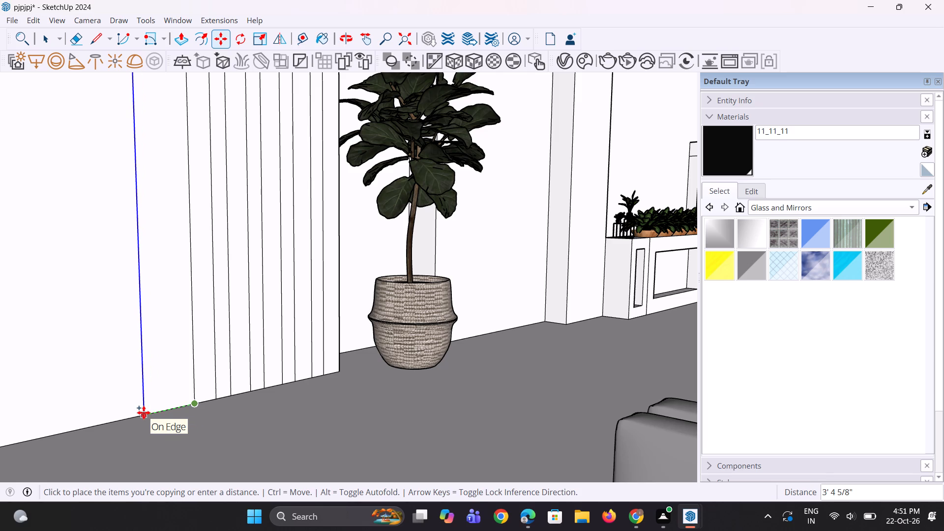
pyautogui.write("3'")
pyautogui.press('Return')
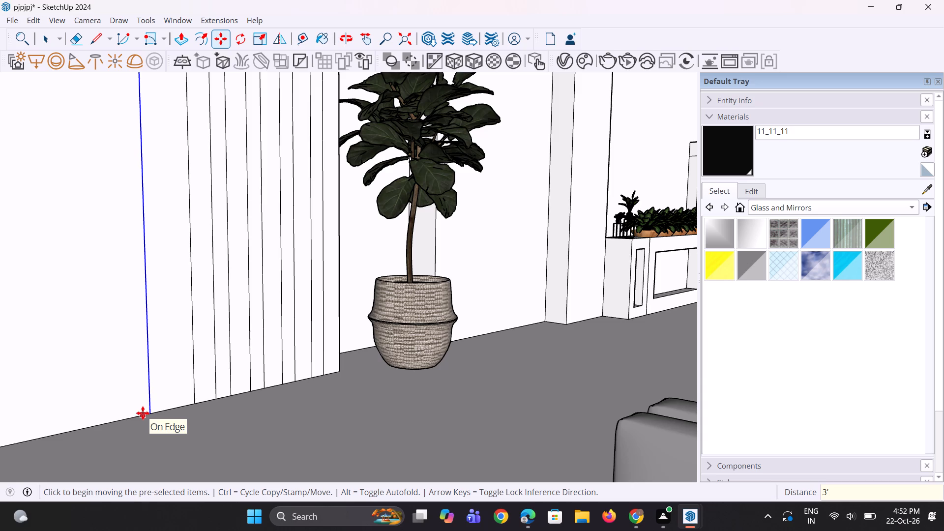
# Copy the wide strip's bottom edge about 7' 6" up the wall to close off a lower rectangular panel.
pyautogui.scroll(-11, 176, 393)
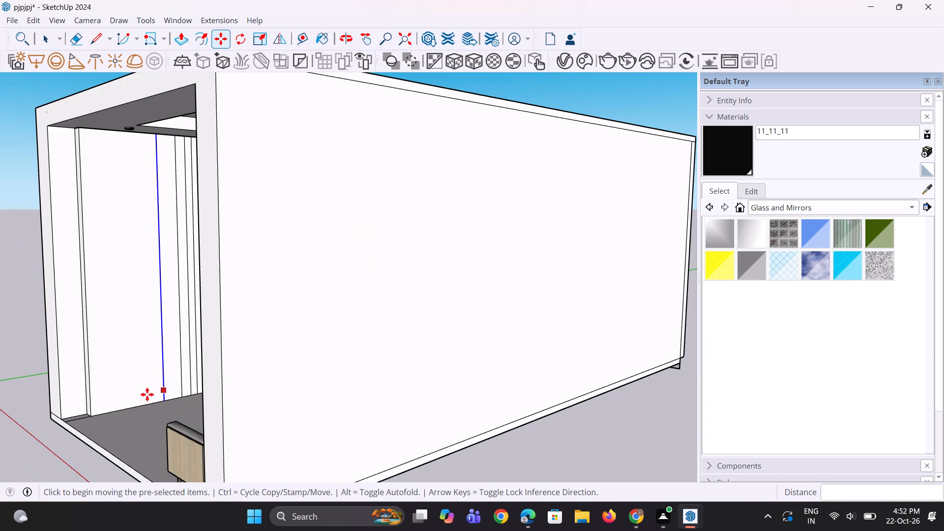
pyautogui.moveTo(147, 394); pyautogui.dragTo(179, 404, button='middle')
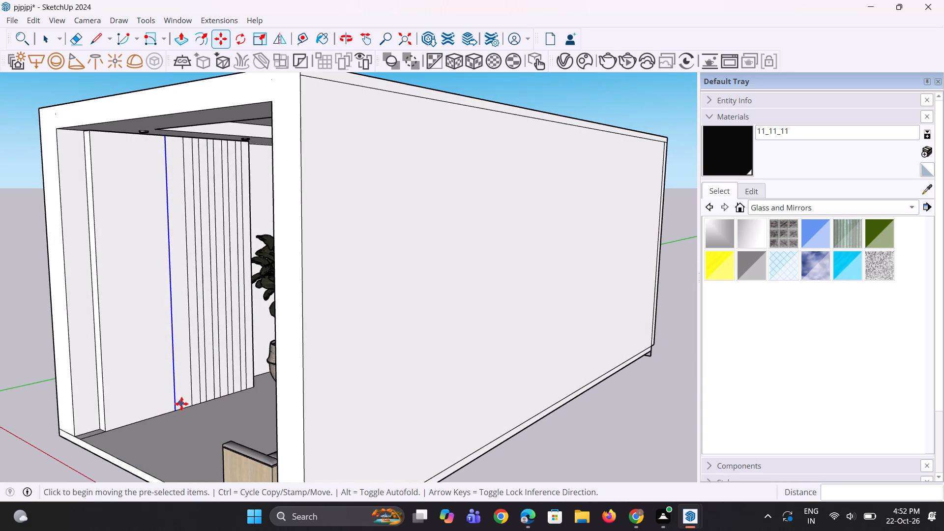
pyautogui.scroll(-2, 183, 404)
pyautogui.scroll(4, 204, 255)
pyautogui.press('space')
pyautogui.press('space')
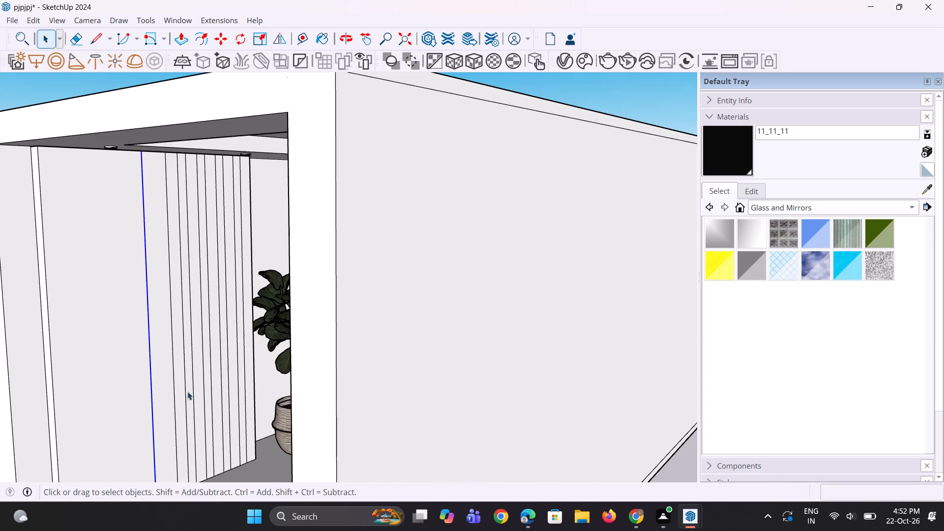
pyautogui.scroll(-4, 178, 304)
pyautogui.scroll(3, 166, 405)
pyautogui.scroll(-2, 186, 317)
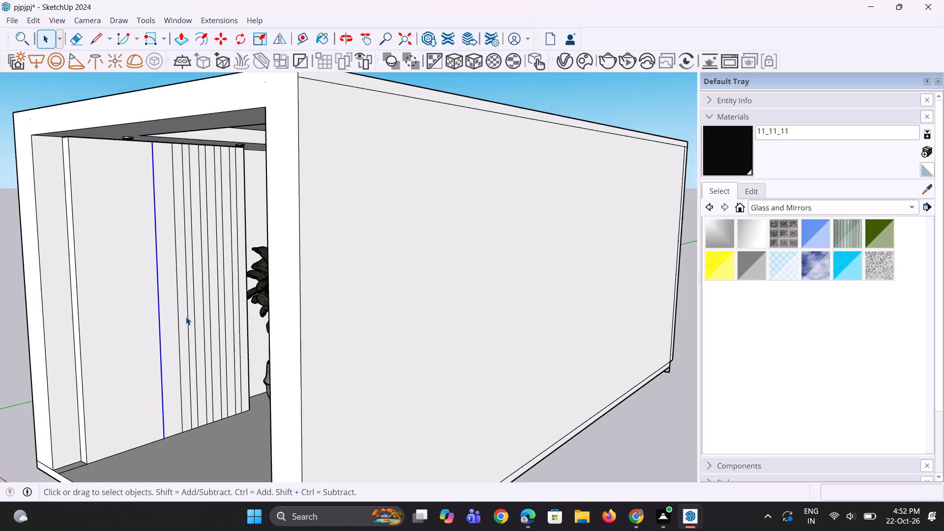
pyautogui.scroll(-1, 186, 317)
pyautogui.scroll(7, 172, 437)
pyautogui.click(173, 405)
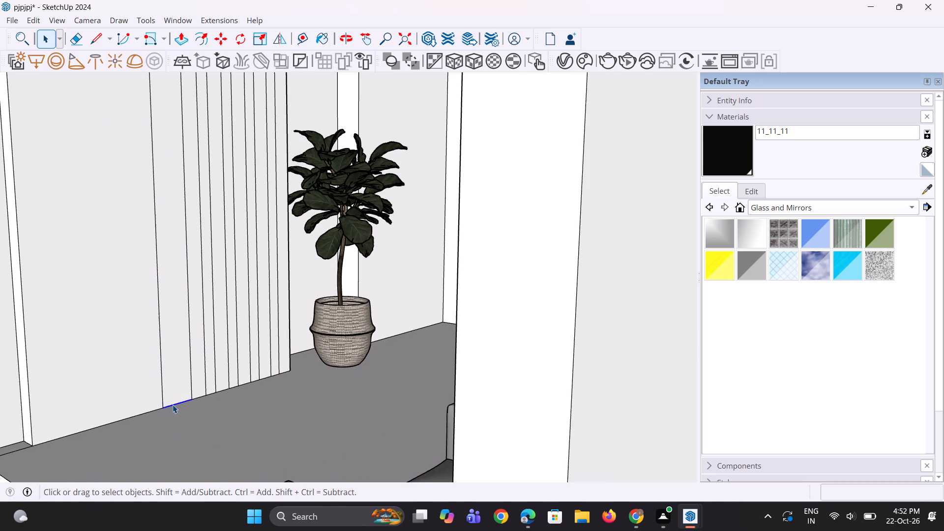
pyautogui.scroll(2, 168, 404)
pyautogui.press('m')
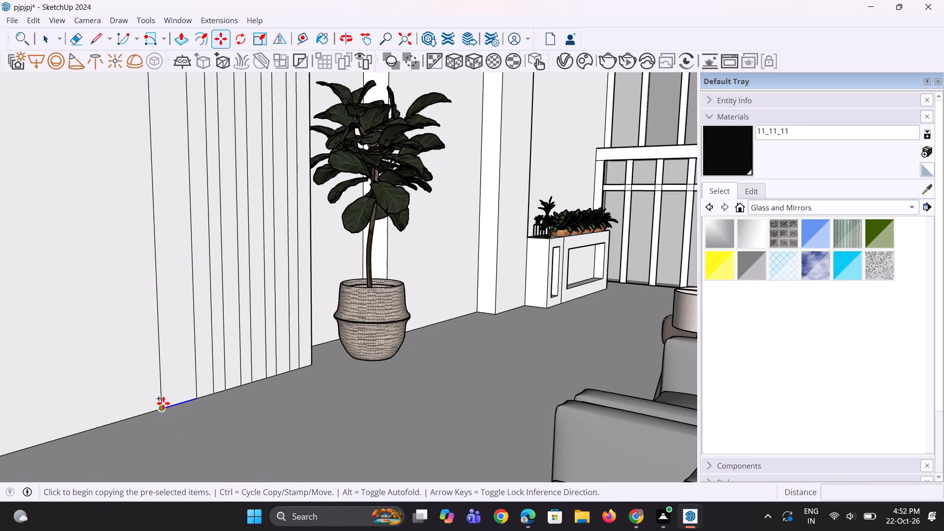
pyautogui.click(160, 411)
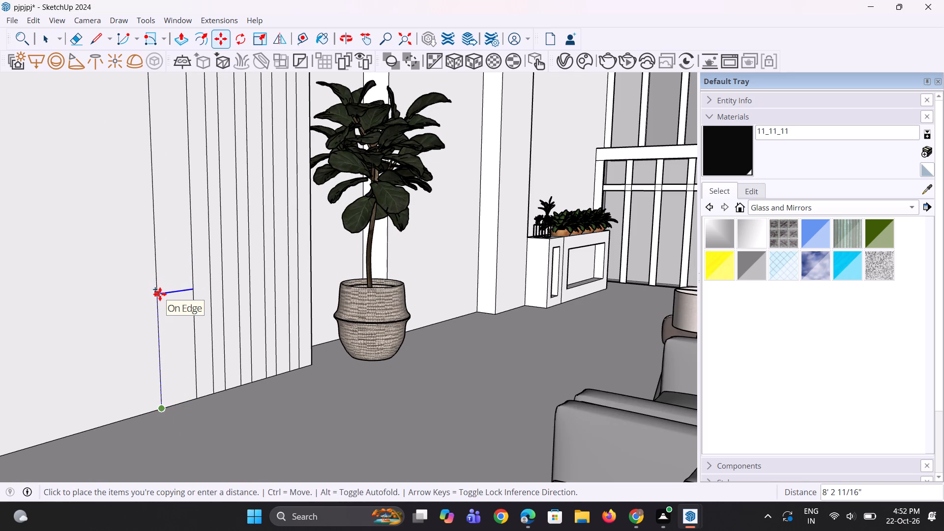
pyautogui.click(162, 305)
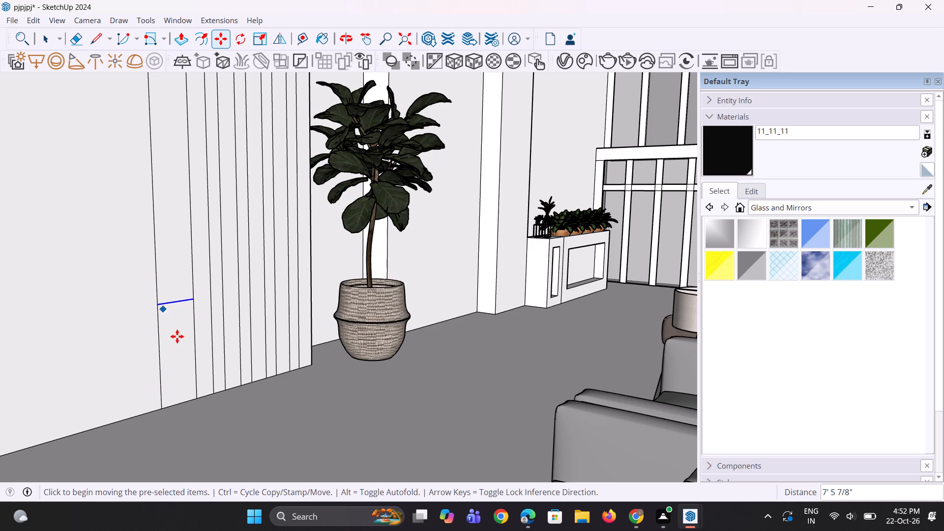
# Copy the lower rectangular panel about 9' 2" up the wide strip and repeat it as an array of 3 copies.
pyautogui.press('space')
pyautogui.click(180, 343)
pyautogui.scroll(-2, 185, 354)
pyautogui.press('m')
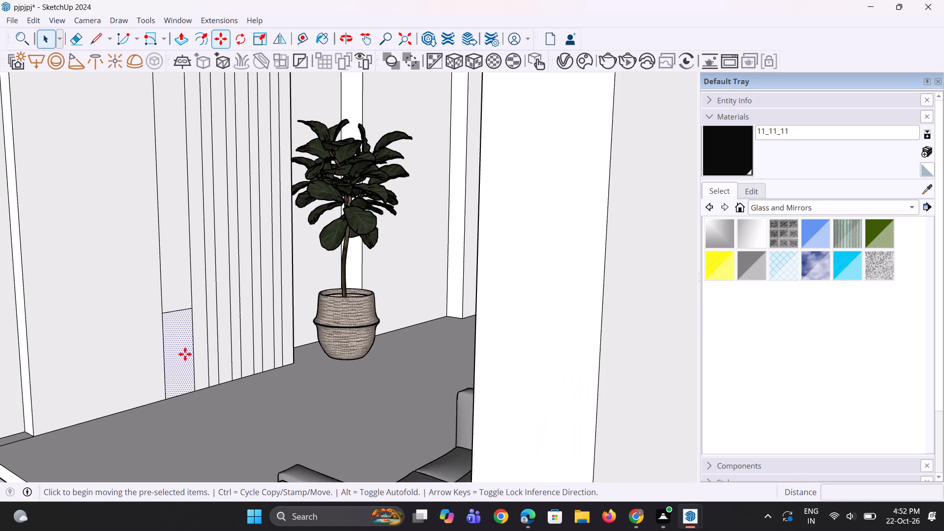
pyautogui.click(197, 393)
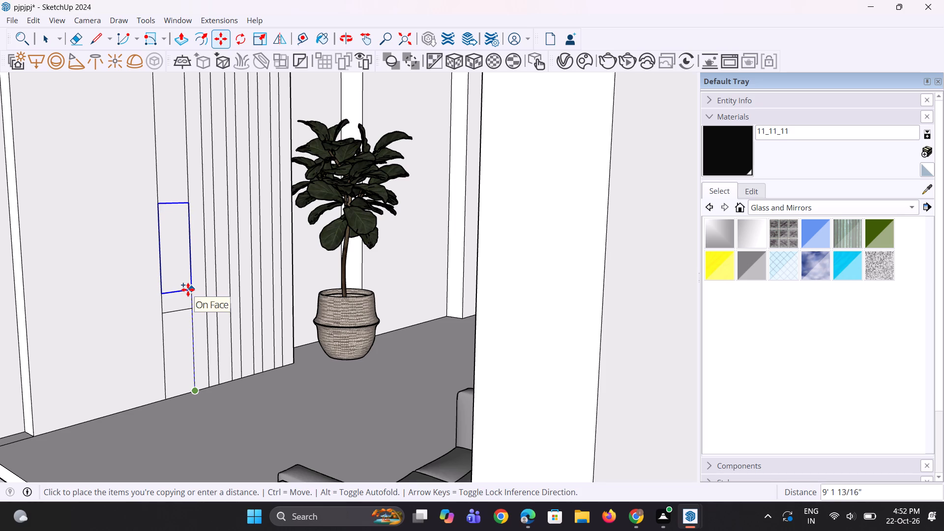
pyautogui.click(188, 290)
pyautogui.write('*3')
pyautogui.press('Return')
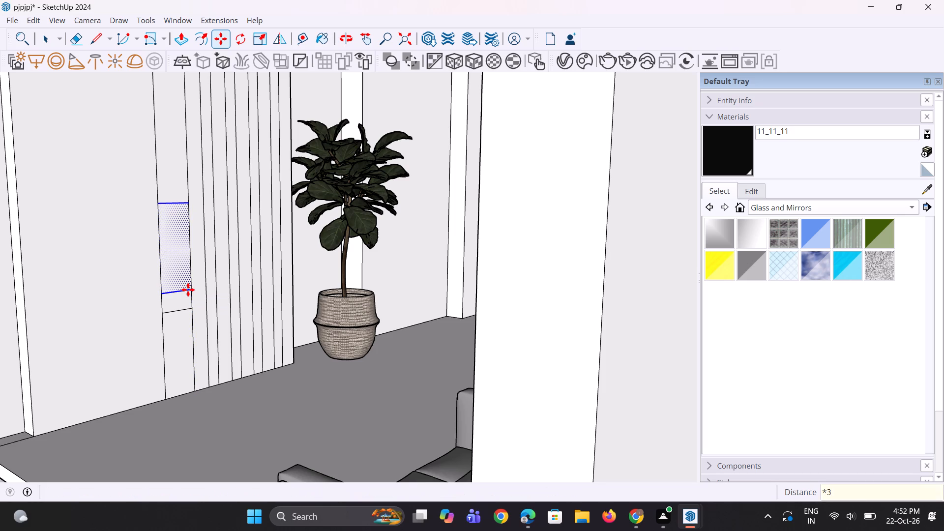
# Offset the outline of the lowest rectangular panel inward by about 6" to form an inner frame.
pyautogui.scroll(-8, 188, 343)
pyautogui.moveTo(181, 318); pyautogui.dragTo(168, 310, button='middle')
pyautogui.press('space')
pyautogui.press('space')
pyautogui.scroll(2, 166, 228)
pyautogui.press('space')
pyautogui.press('space')
pyautogui.scroll(2, 172, 236)
pyautogui.scroll(2, 180, 276)
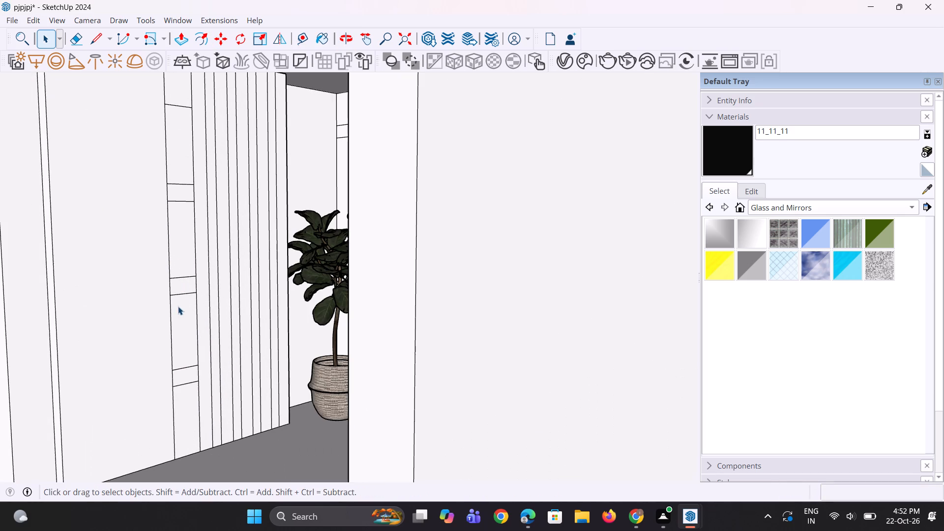
pyautogui.click(186, 396)
pyautogui.scroll(2, 177, 415)
pyautogui.press('f')
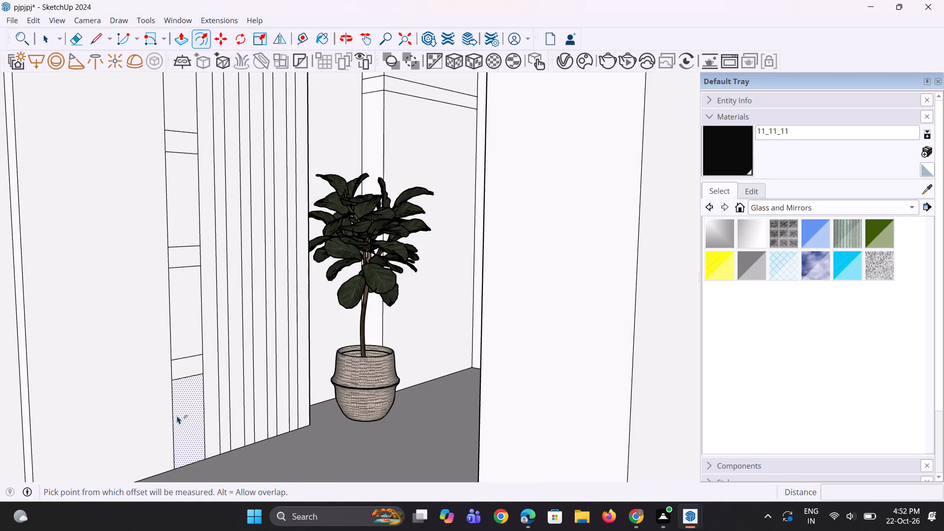
pyautogui.click(175, 417)
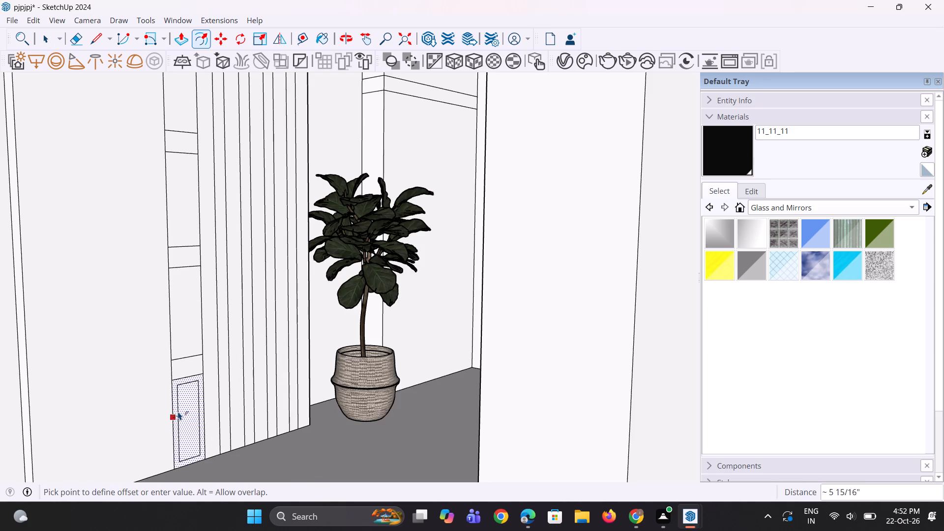
pyautogui.click(178, 411)
pyautogui.press('space')
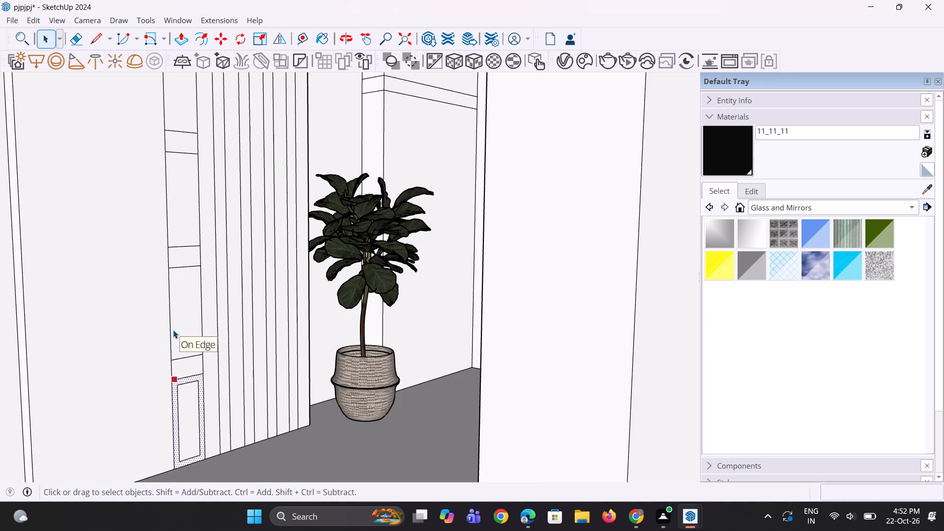
# Offset the outline of the second rectangular panel from the floor inward by about 1' 1".
pyautogui.click(179, 334)
pyautogui.click(170, 323)
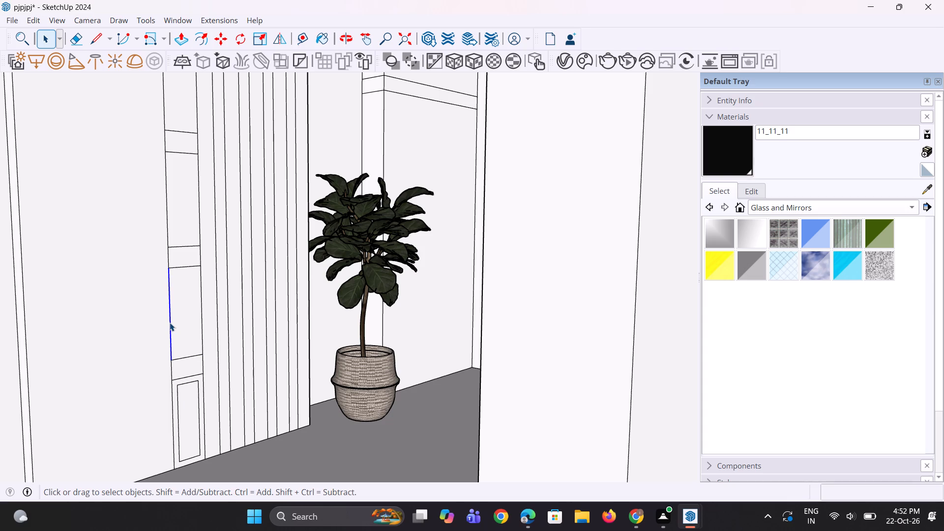
pyautogui.press('f')
pyautogui.click(174, 324)
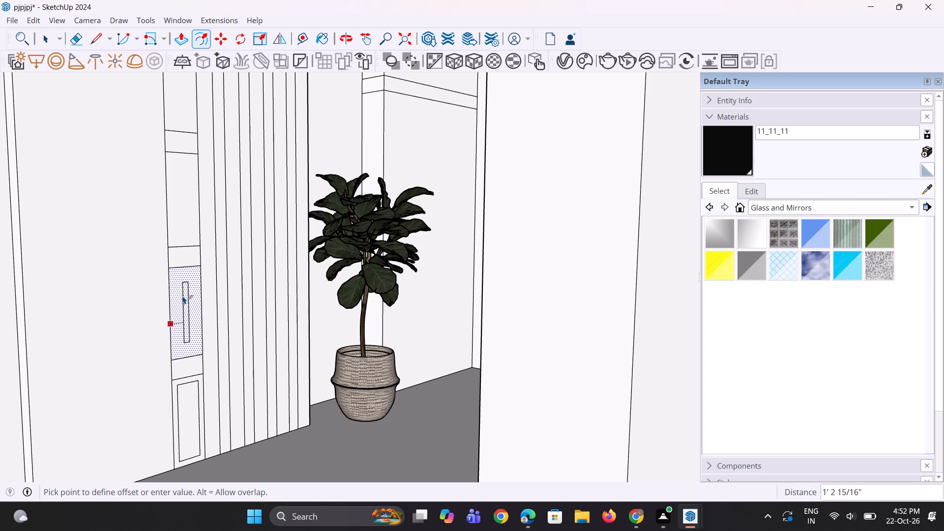
pyautogui.click(181, 299)
pyautogui.press('space')
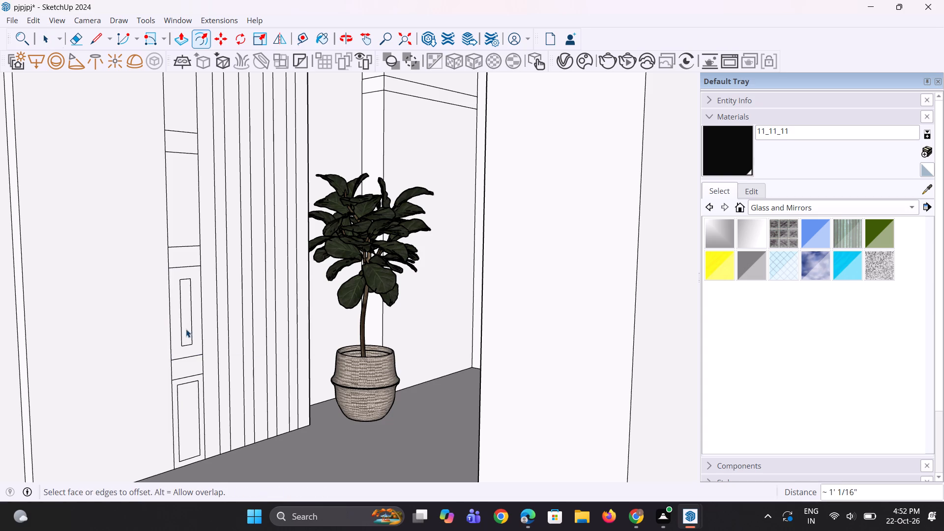
pyautogui.press('space')
# Move the bottom edge of the second panel's inner rectangle up 3' to shorten it.
pyautogui.scroll(2, 187, 338)
pyautogui.click(187, 344)
pyautogui.click(185, 347)
pyautogui.scroll(2, 182, 350)
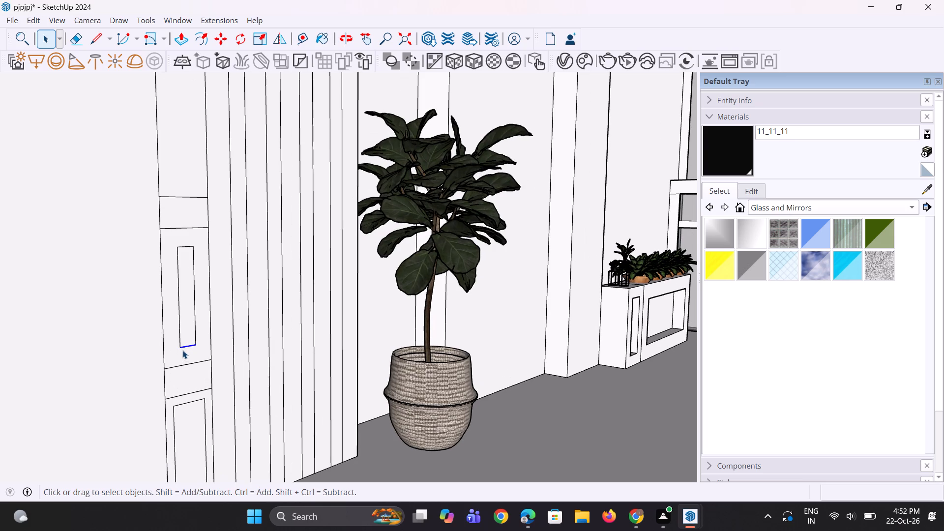
pyautogui.press('m')
pyautogui.click(181, 350)
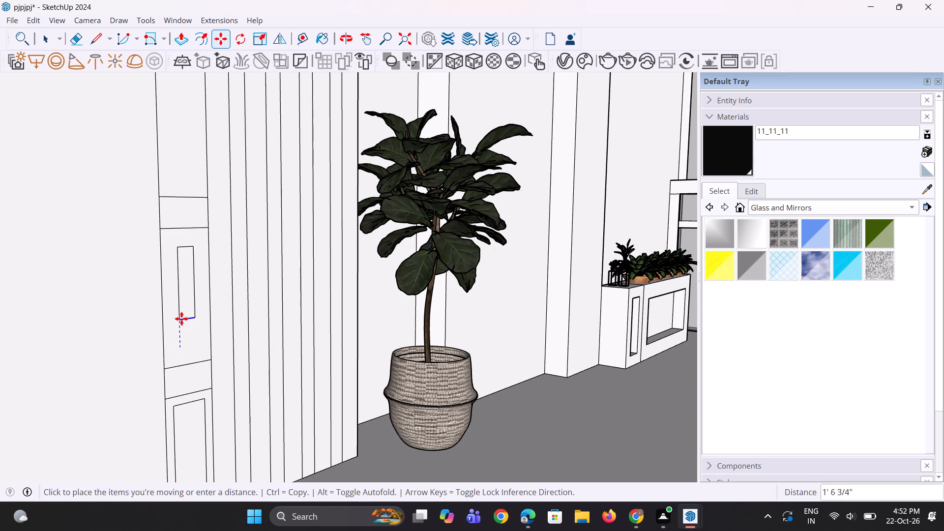
pyautogui.click(180, 290)
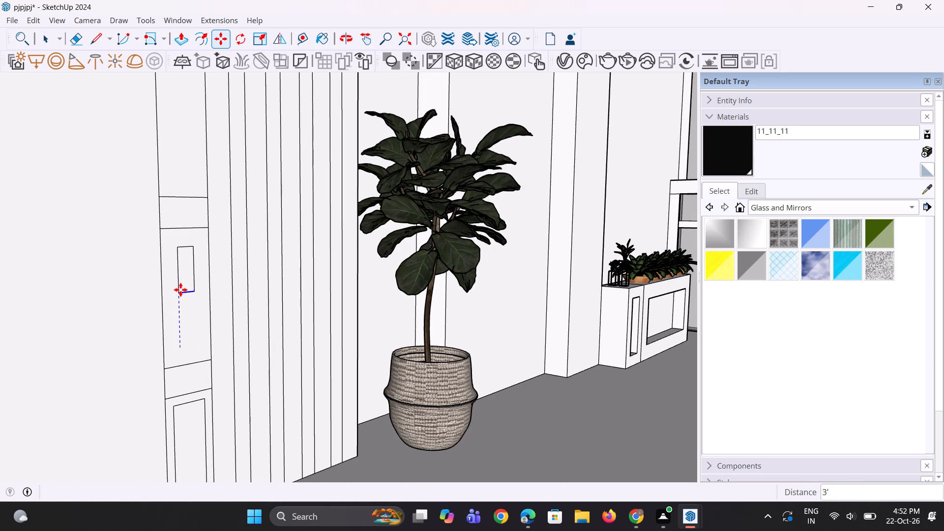
# Offset the second panel's outline inward by about 9", drawing another rectangle around the shortened one.
pyautogui.press('space')
pyautogui.press('space')
pyautogui.click(171, 336)
pyautogui.press('f')
pyautogui.click(165, 334)
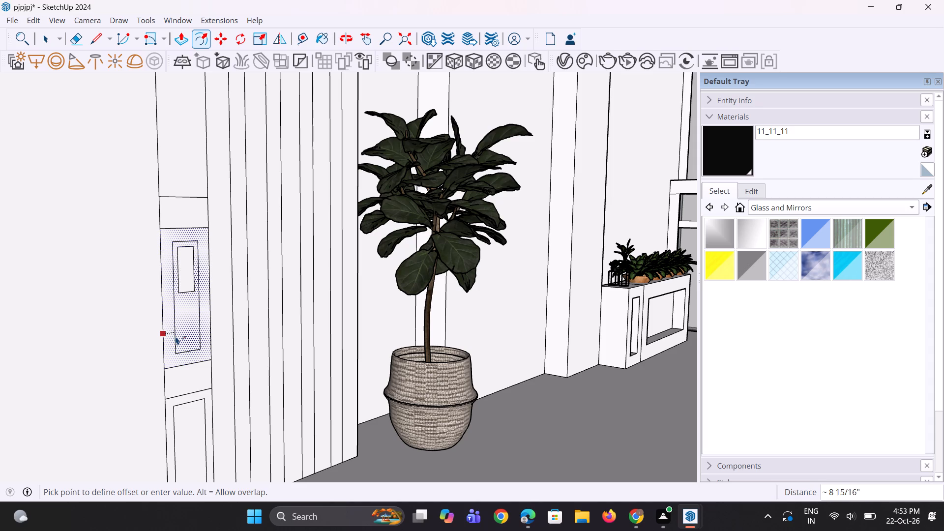
pyautogui.click(176, 337)
pyautogui.press('space')
pyautogui.press('space')
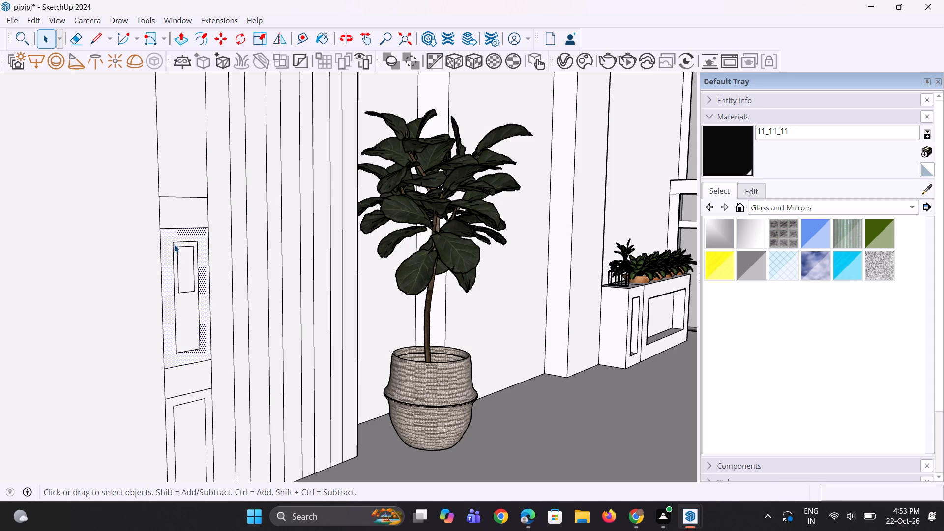
# Move the top edge of the second panel's outer inner-frame rectangle down about 3' 6", placing it below the shortened rectangle.
pyautogui.click(177, 242)
pyautogui.scroll(1, 177, 242)
pyautogui.press('m')
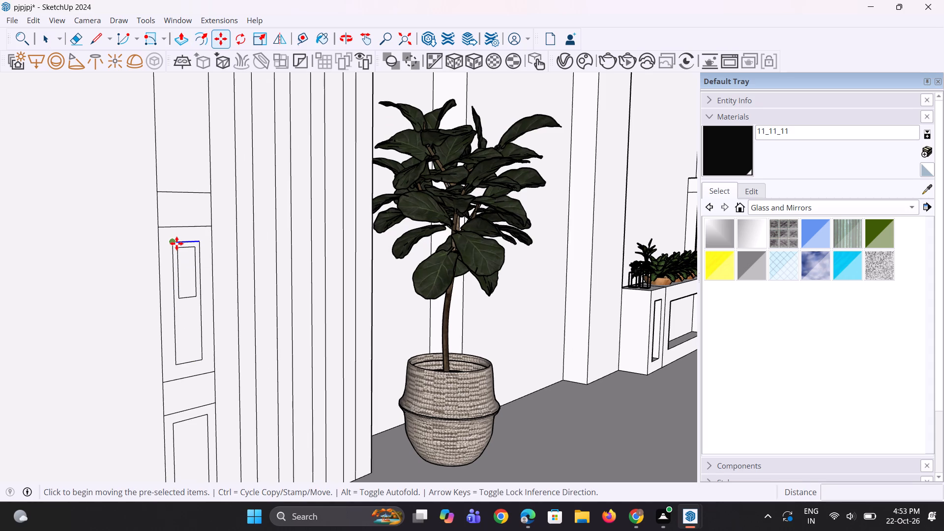
pyautogui.click(176, 243)
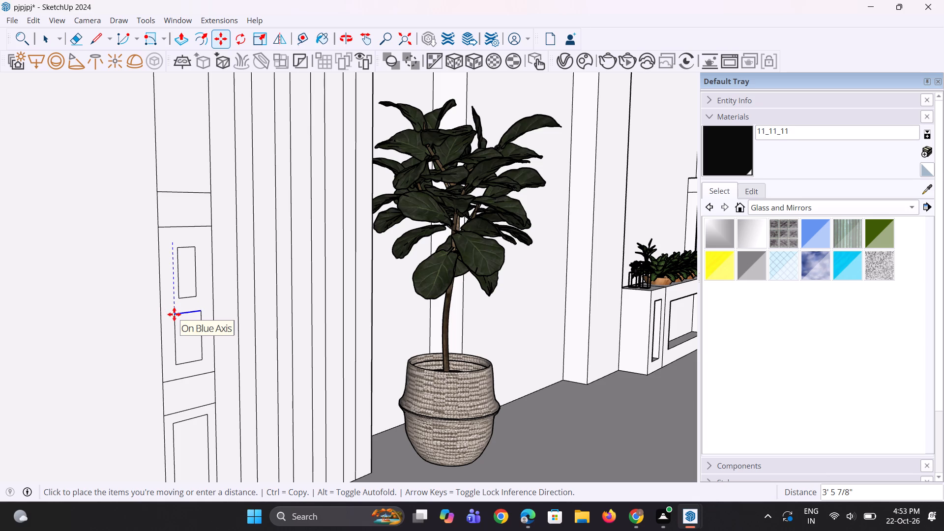
pyautogui.click(174, 314)
pyautogui.press('space')
# Move the left vertical edge of the second panel's lower rectangle inward by about 4" to narrow it.
pyautogui.scroll(1, 182, 337)
pyautogui.moveTo(182, 337); pyautogui.dragTo(173, 332, button='middle')
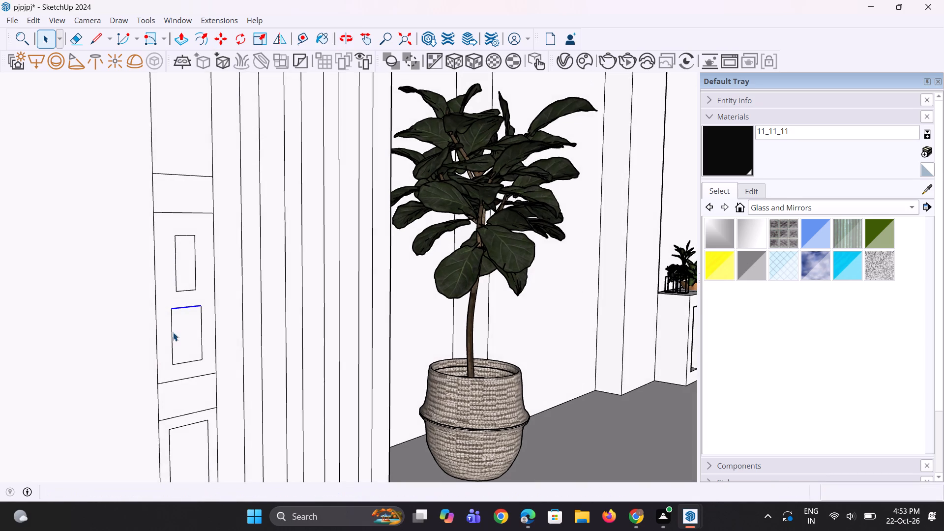
pyautogui.click(173, 332)
pyautogui.scroll(1, 168, 379)
pyautogui.press('m')
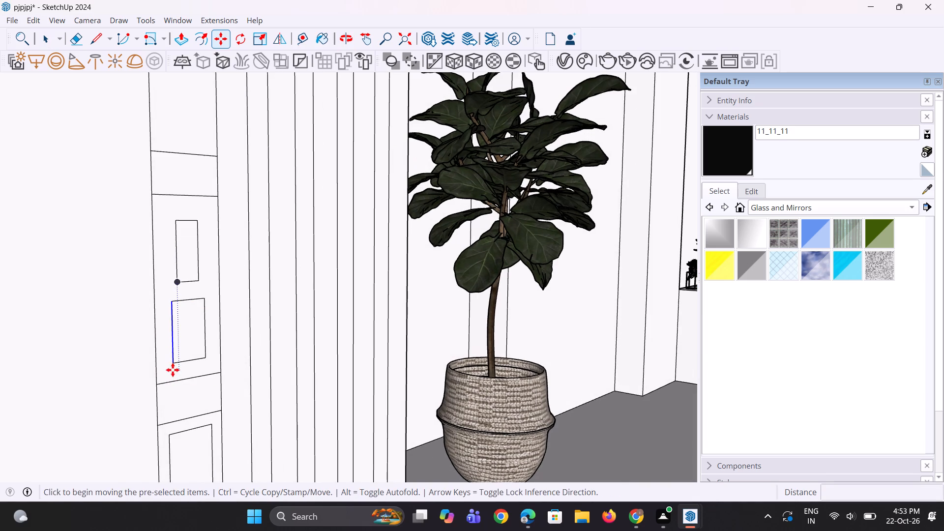
pyautogui.click(173, 363)
pyautogui.click(180, 361)
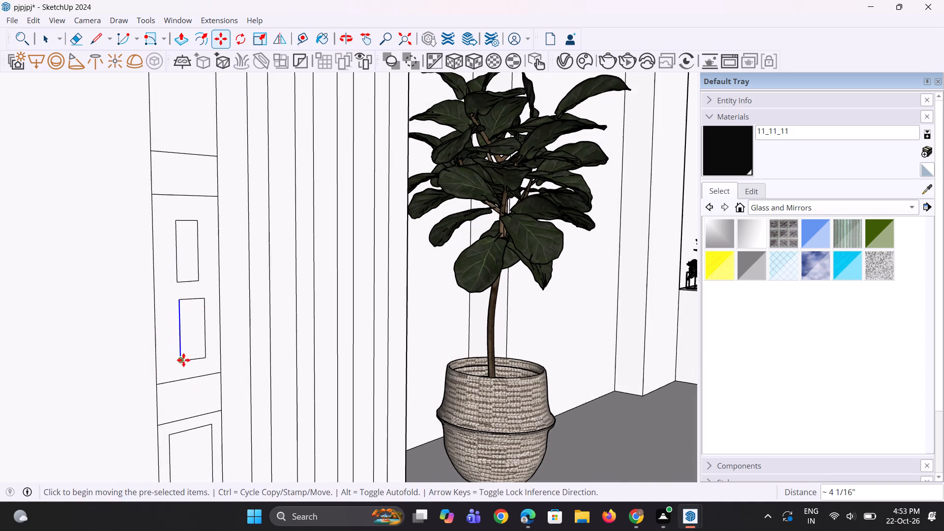
pyautogui.press('space')
# Move the right vertical edge of the second panel's lower rectangle inward by about 4 3/8".
pyautogui.click(204, 343)
pyautogui.scroll(2, 204, 356)
pyautogui.press('m')
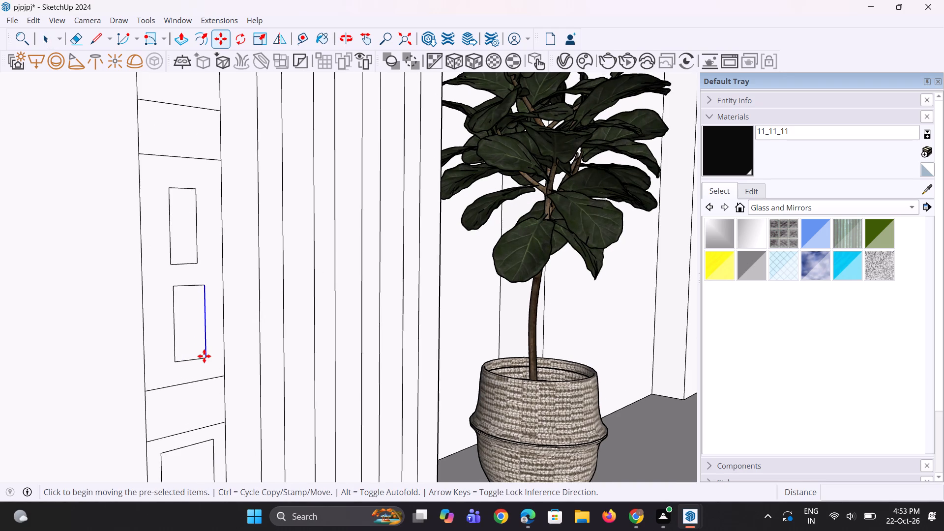
pyautogui.click(204, 356)
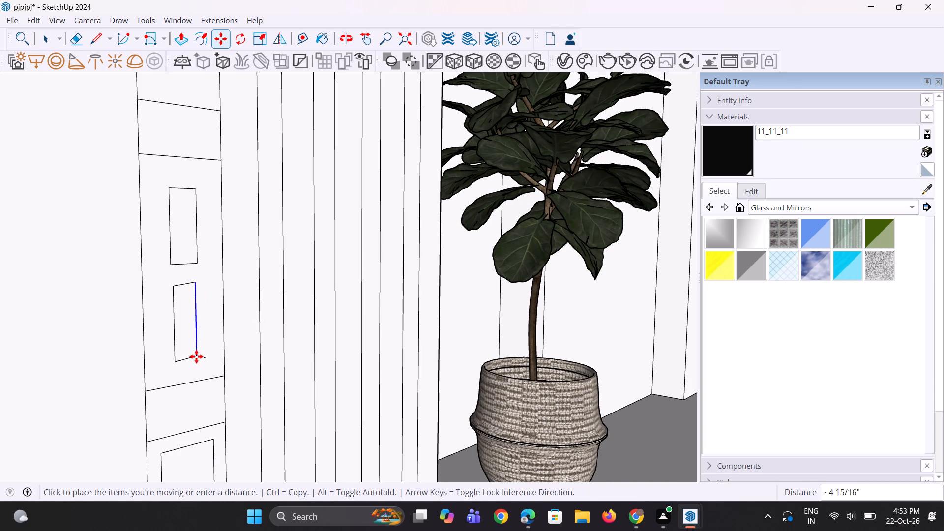
pyautogui.press('Escape')
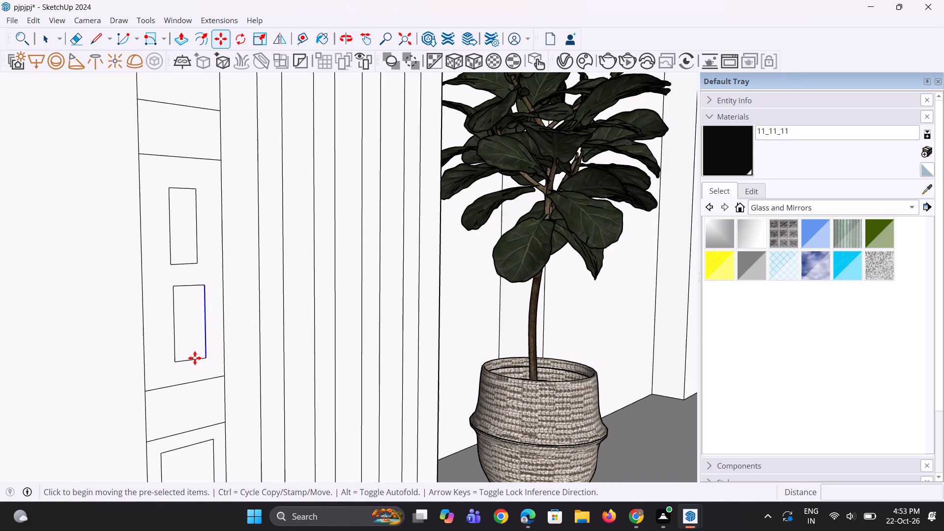
pyautogui.moveTo(199, 362); pyautogui.dragTo(138, 363, button='middle')
pyautogui.scroll(5, 161, 360)
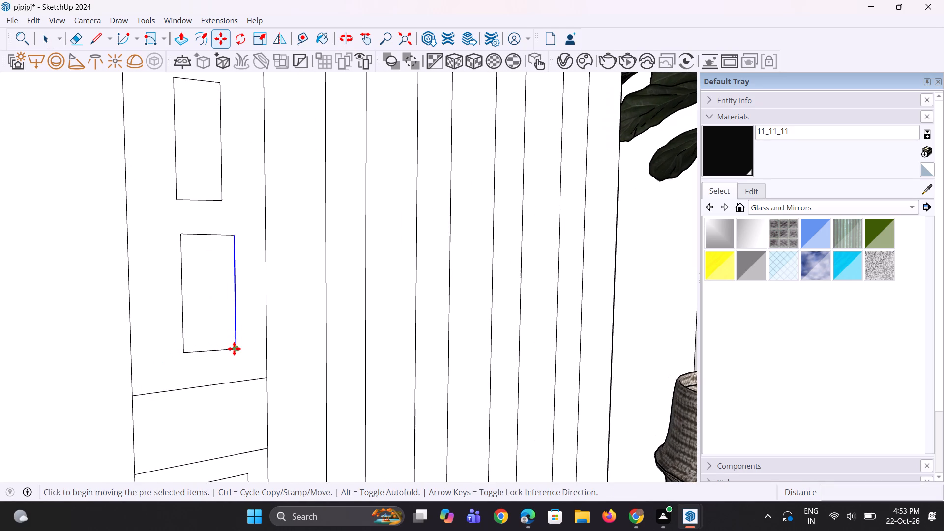
pyautogui.click(234, 349)
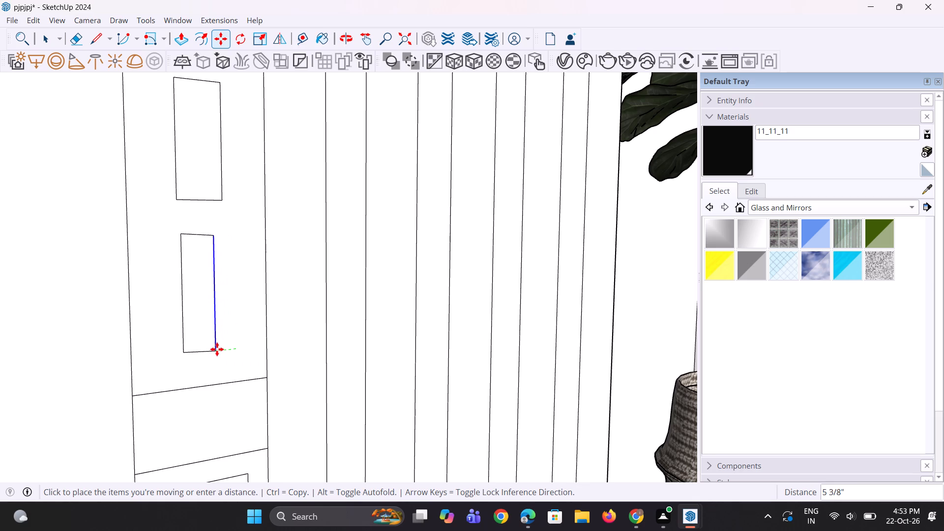
pyautogui.click(221, 349)
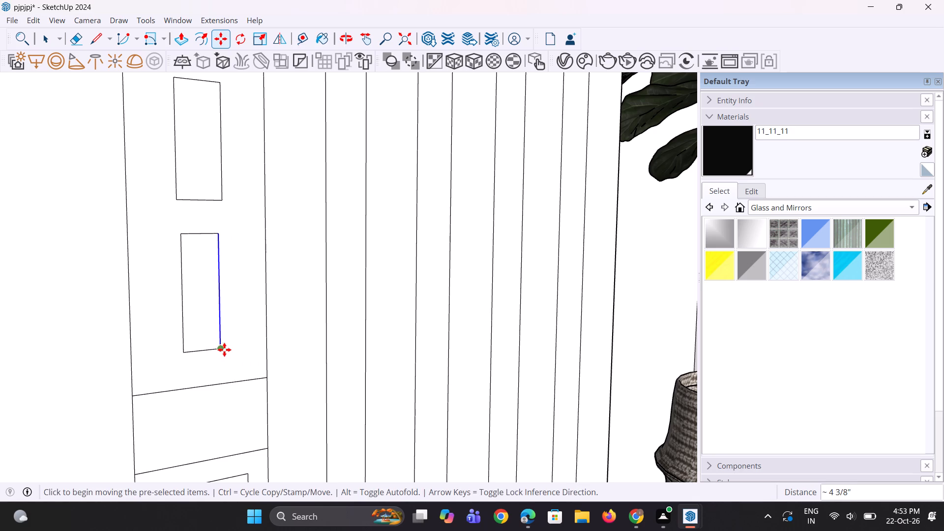
pyautogui.scroll(-5, 225, 350)
pyautogui.press('space')
pyautogui.press('space')
pyautogui.scroll(-5, 226, 350)
pyautogui.press('space')
# Offset the outline of the third rectangular panel from the floor inward by about 1' 1/4".
pyautogui.scroll(-5, 226, 350)
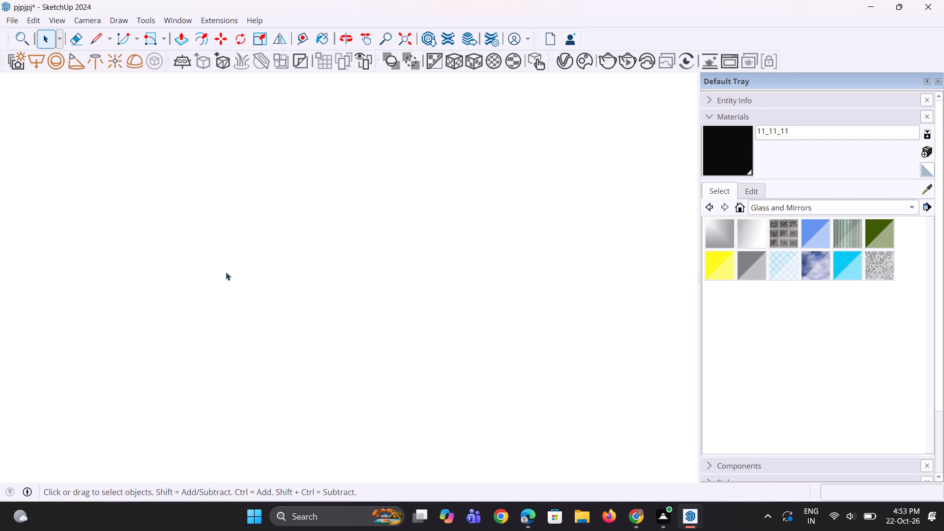
pyautogui.click(403, 38)
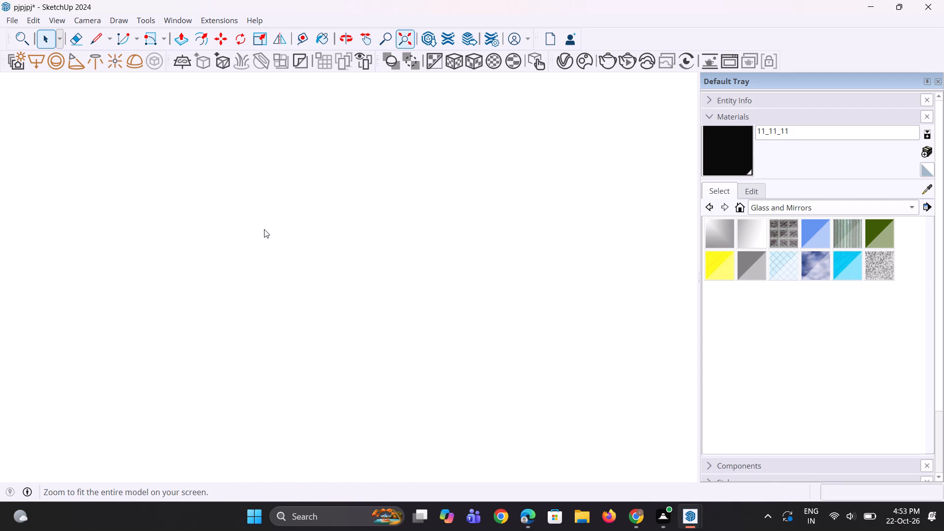
pyautogui.moveTo(224, 296); pyautogui.dragTo(236, 294, button='middle')
pyautogui.scroll(3, 292, 275)
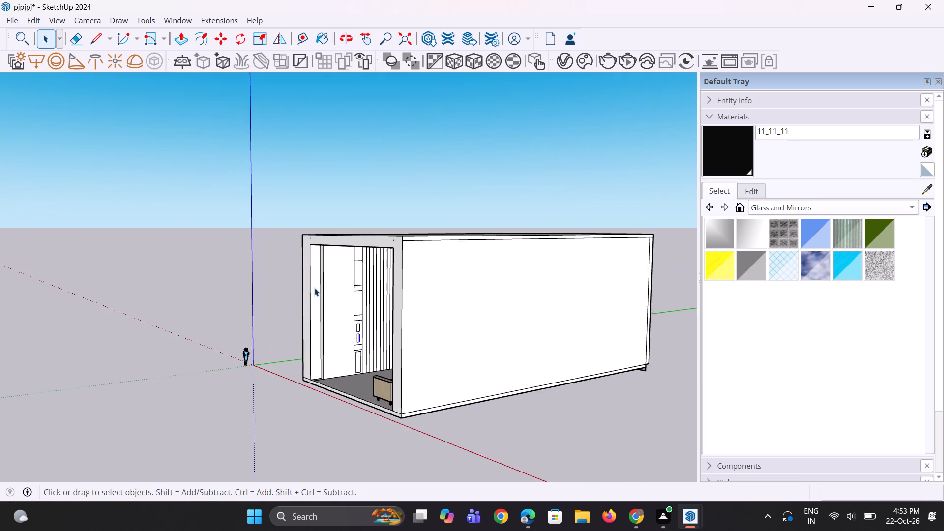
pyautogui.scroll(10, 332, 289)
pyautogui.click(370, 300)
pyautogui.scroll(2, 369, 317)
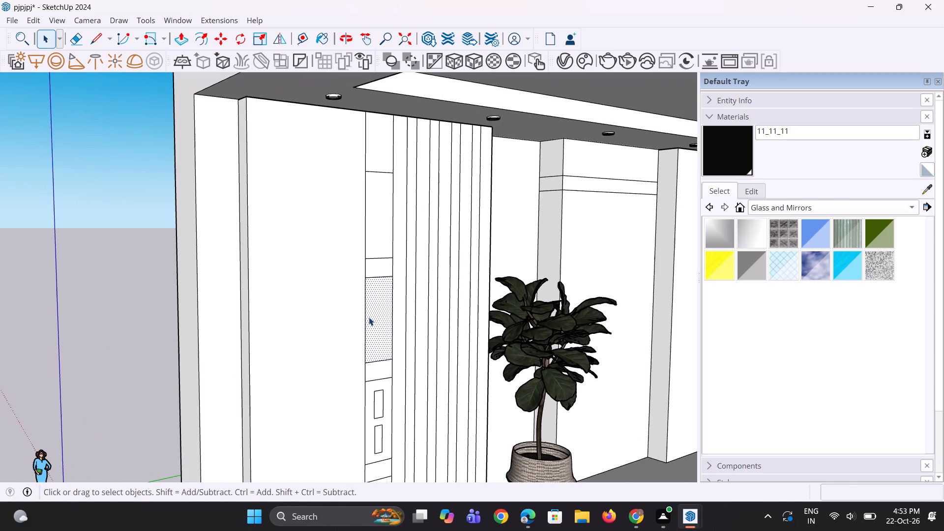
pyautogui.press('f')
pyautogui.click(365, 316)
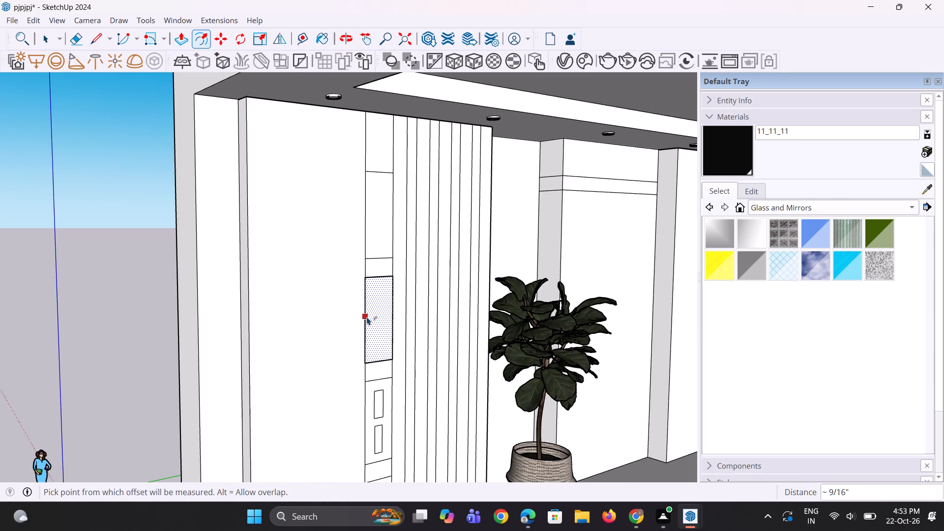
pyautogui.hotkey('ctrl', 'z')
pyautogui.click(362, 313)
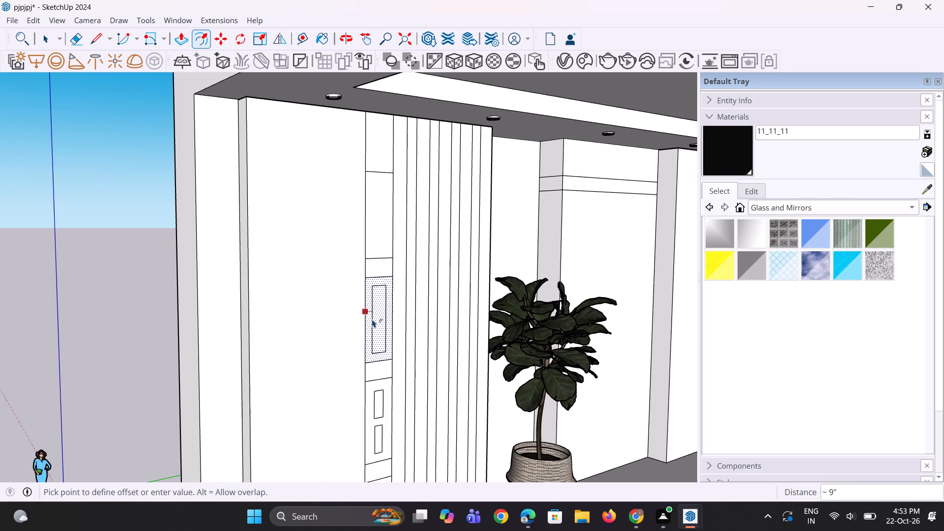
pyautogui.click(375, 319)
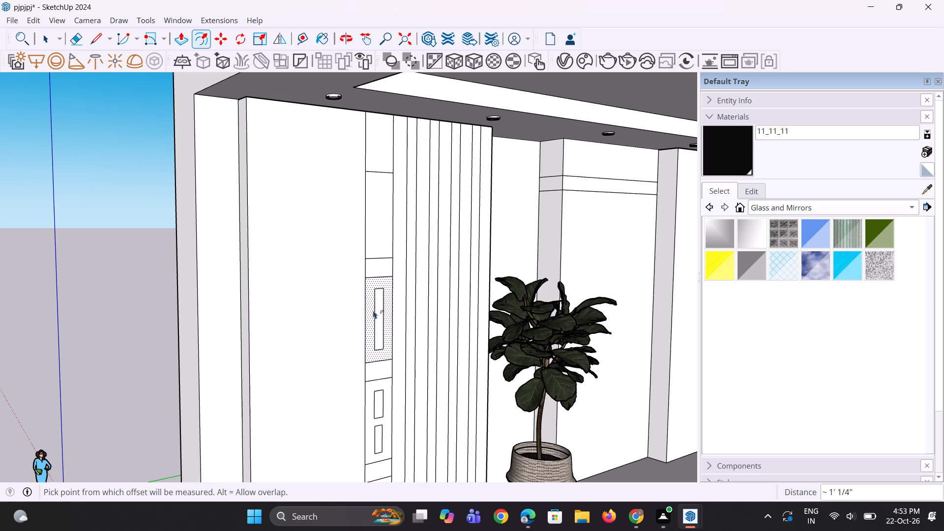
pyautogui.press('space')
pyautogui.press('space')
# Offset the outline of the fourth rectangular panel from the floor inward by about 7 7/16".
pyautogui.click(375, 243)
pyautogui.press('f')
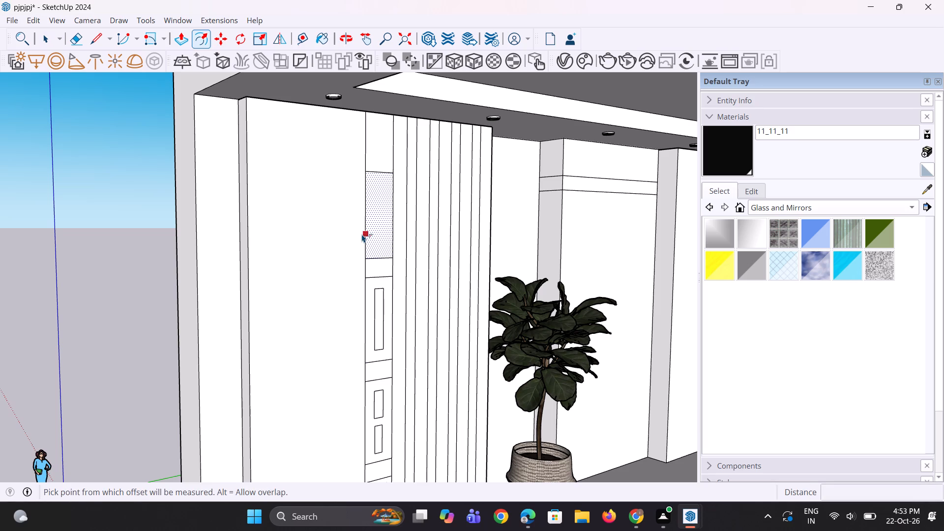
pyautogui.click(362, 234)
pyautogui.hotkey('ctrl', 'z')
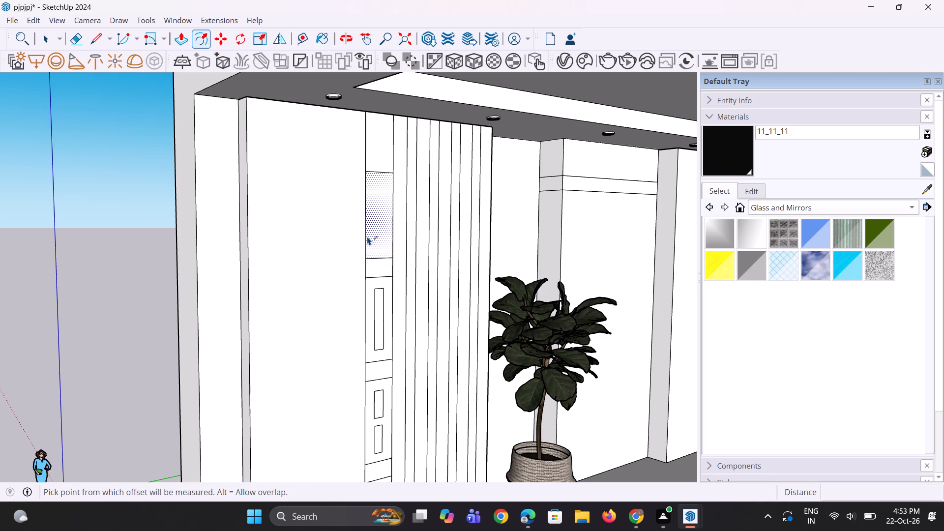
pyautogui.click(367, 230)
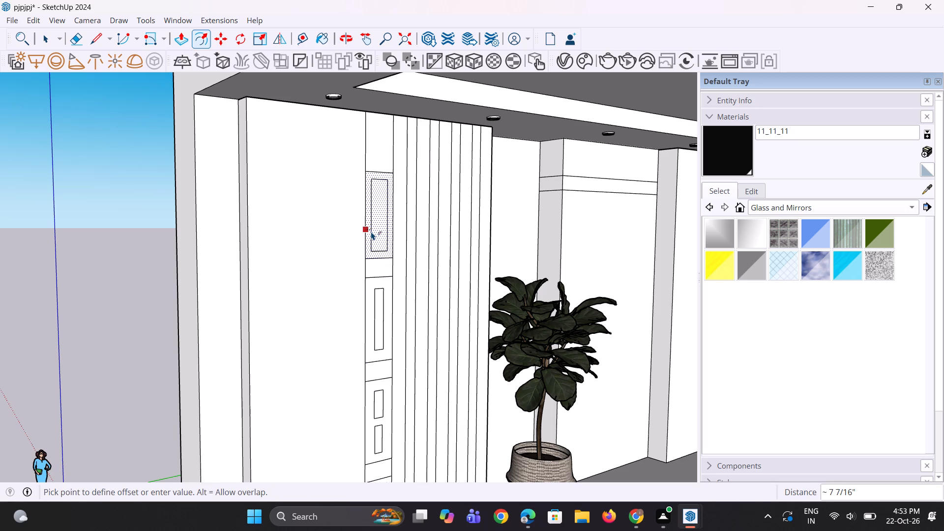
pyautogui.click(371, 232)
pyautogui.press('space')
pyautogui.press('space')
pyautogui.press('space')
# Offset the outline of the topmost panel, just below the ceiling, inward by about 11 1/8".
pyautogui.click(383, 145)
pyautogui.scroll(-1, 378, 162)
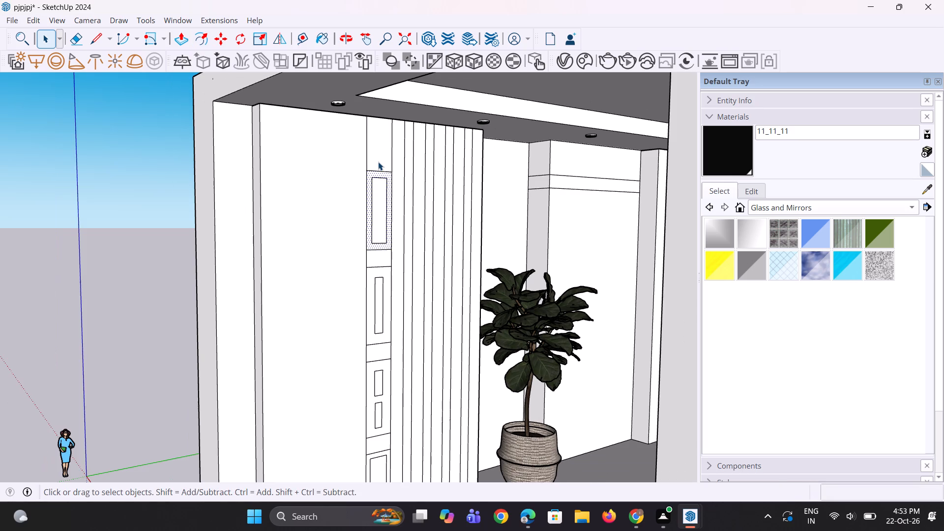
pyautogui.click(378, 162)
pyautogui.press('f')
pyautogui.click(367, 154)
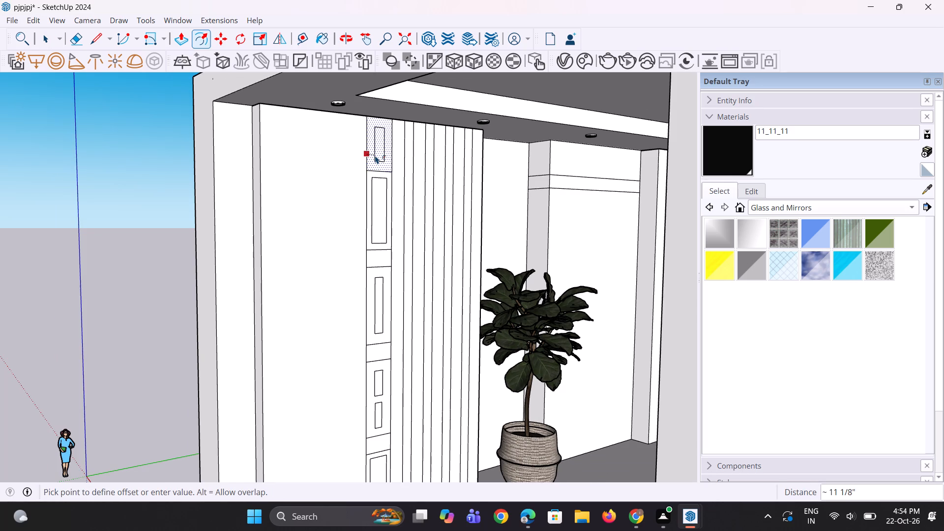
pyautogui.click(374, 155)
pyautogui.press('space')
pyautogui.press('space')
# Push the topmost panel's inner rectangle about 9 9/16" into the wall to form a recessed niche.
pyautogui.scroll(1, 384, 218)
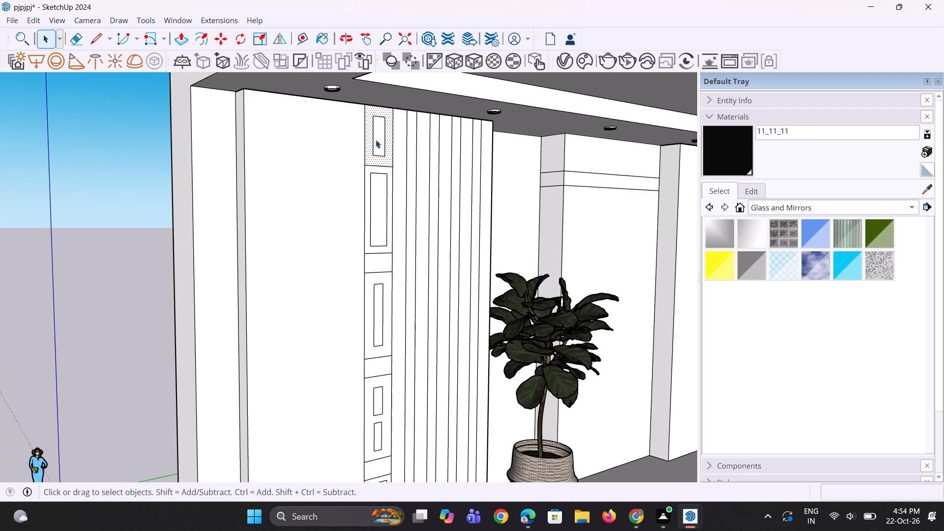
pyautogui.click(377, 134)
pyautogui.scroll(2, 377, 139)
pyautogui.press('p')
pyautogui.click(377, 139)
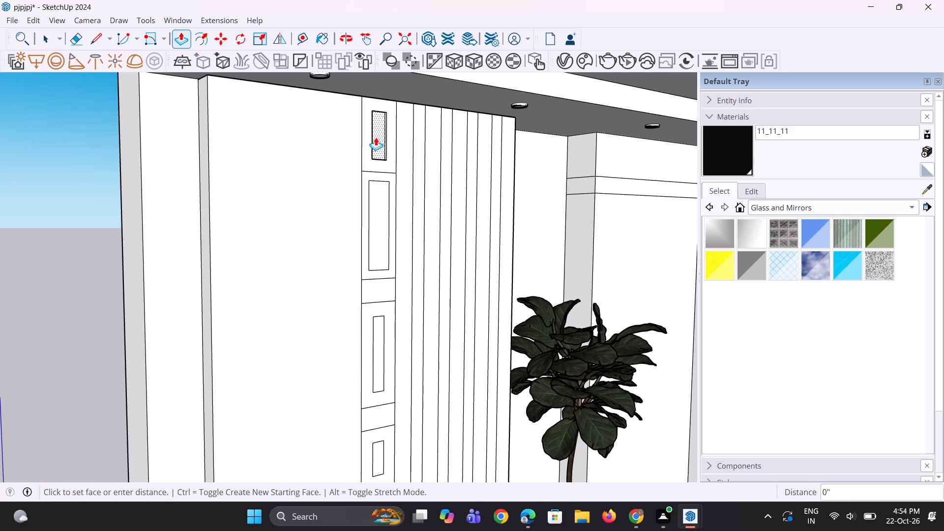
pyautogui.moveTo(376, 132); pyautogui.dragTo(371, 159, button='middle')
pyautogui.scroll(3, 372, 149)
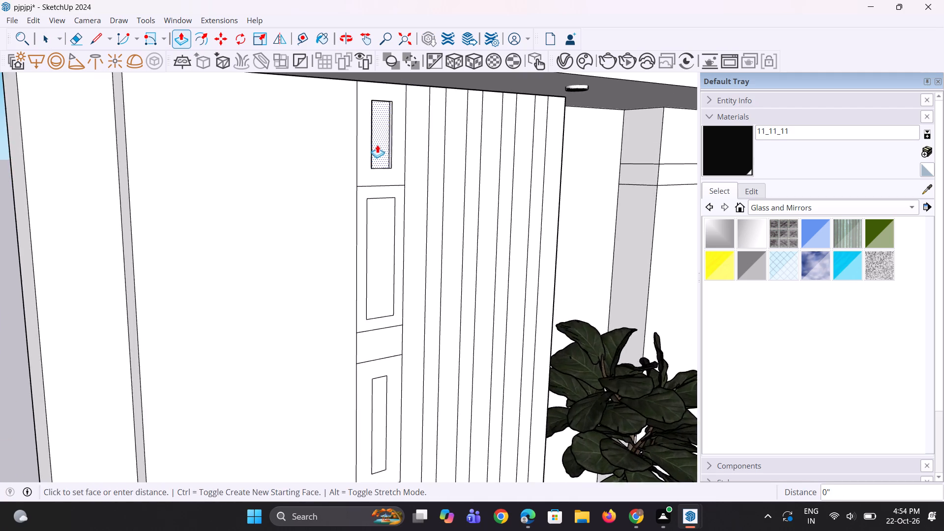
pyautogui.scroll(2, 377, 145)
pyautogui.press('Escape')
pyautogui.scroll(3, 392, 136)
pyautogui.moveTo(397, 140); pyautogui.dragTo(382, 141, button='middle')
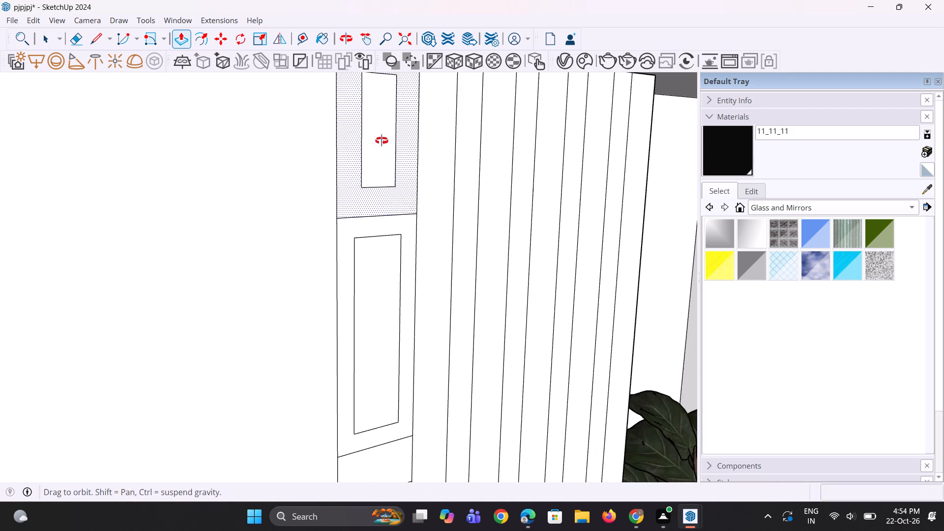
pyautogui.moveTo(382, 141); pyautogui.dragTo(331, 134, button='middle')
pyautogui.click(347, 148)
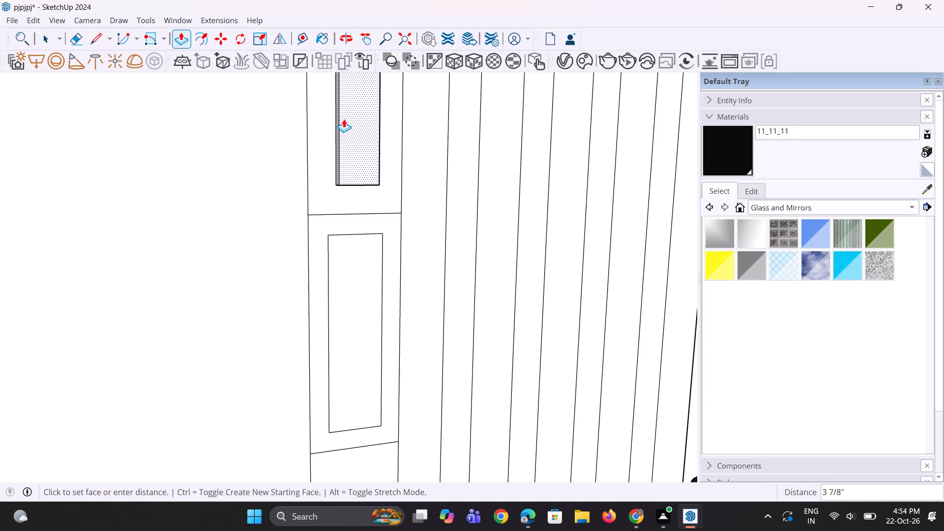
pyautogui.press('Escape')
pyautogui.scroll(4, 357, 151)
pyautogui.moveTo(358, 155); pyautogui.dragTo(441, 233, button='middle')
pyautogui.scroll(1, 441, 233)
pyautogui.click(376, 178)
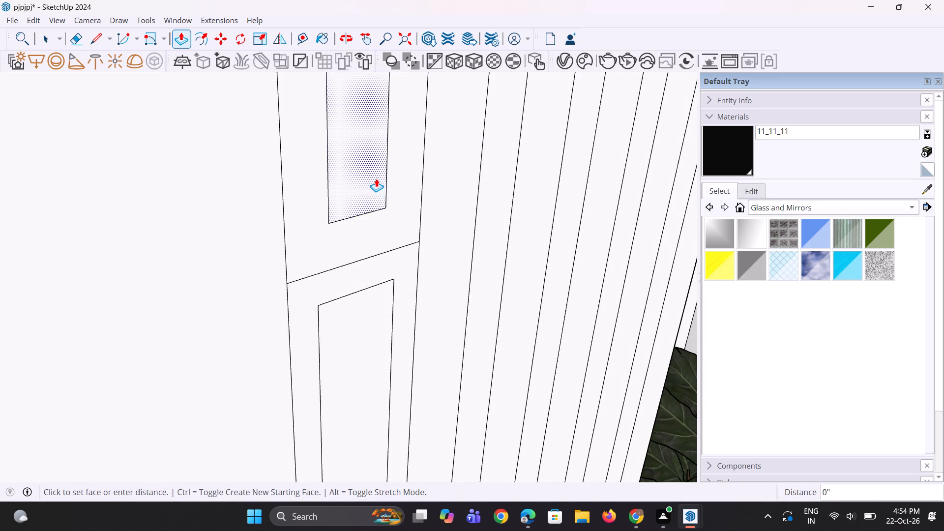
pyautogui.click(354, 154)
# Repeat the 9 9/16" push on the inner rectangles of all panels below the topmost one to form recessed niches.
pyautogui.scroll(-4, 353, 129)
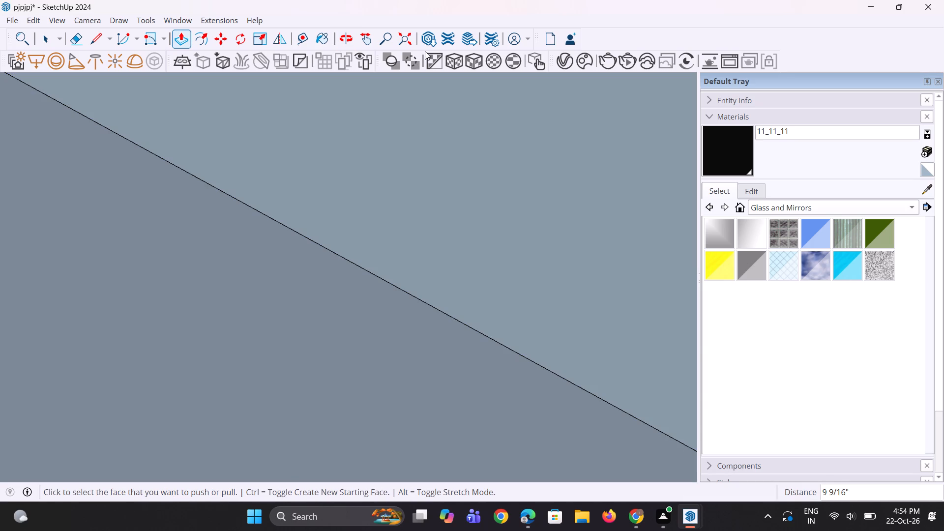
pyautogui.click(411, 40)
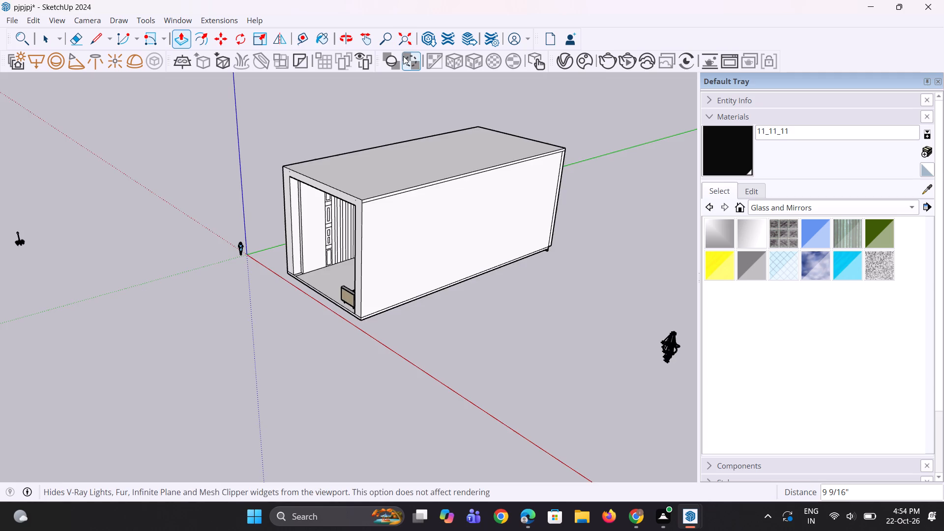
pyautogui.scroll(3, 347, 234)
pyautogui.moveTo(346, 231); pyautogui.dragTo(358, 166, button='middle')
pyautogui.scroll(3, 341, 165)
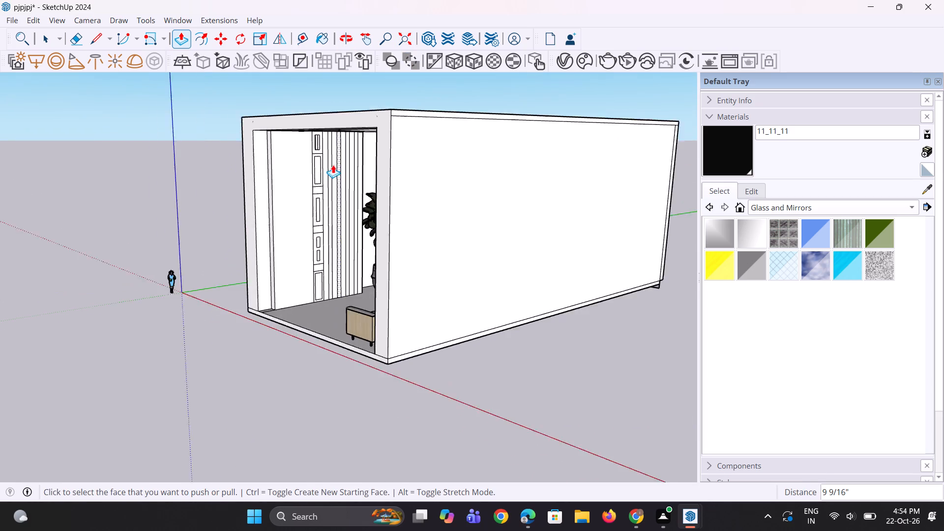
pyautogui.scroll(8, 314, 164)
pyautogui.doubleClick(314, 164)
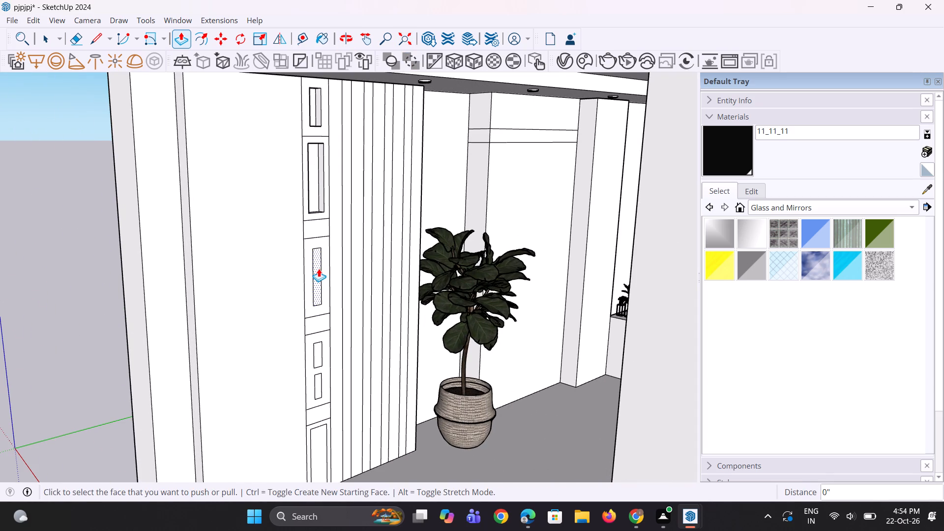
pyautogui.doubleClick(319, 268)
pyautogui.doubleClick(318, 352)
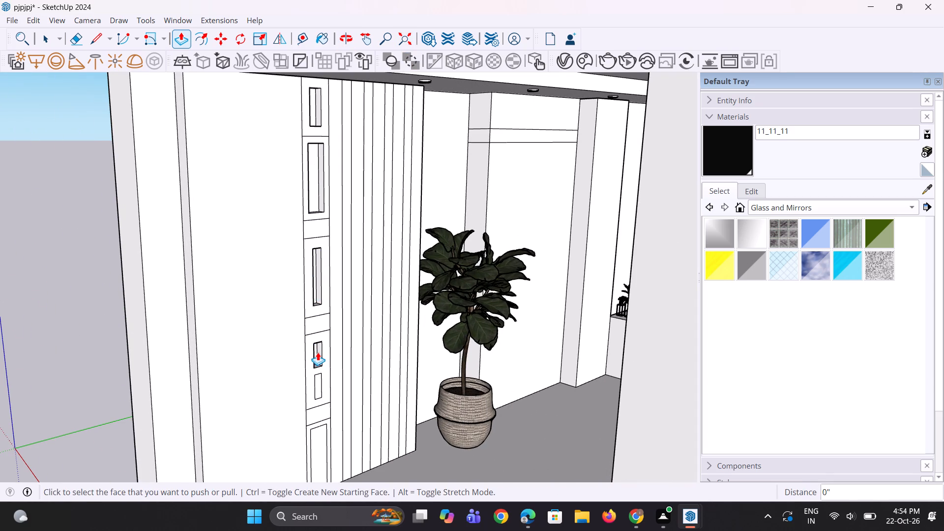
pyautogui.scroll(-4, 318, 338)
pyautogui.scroll(8, 318, 372)
pyautogui.doubleClick(318, 372)
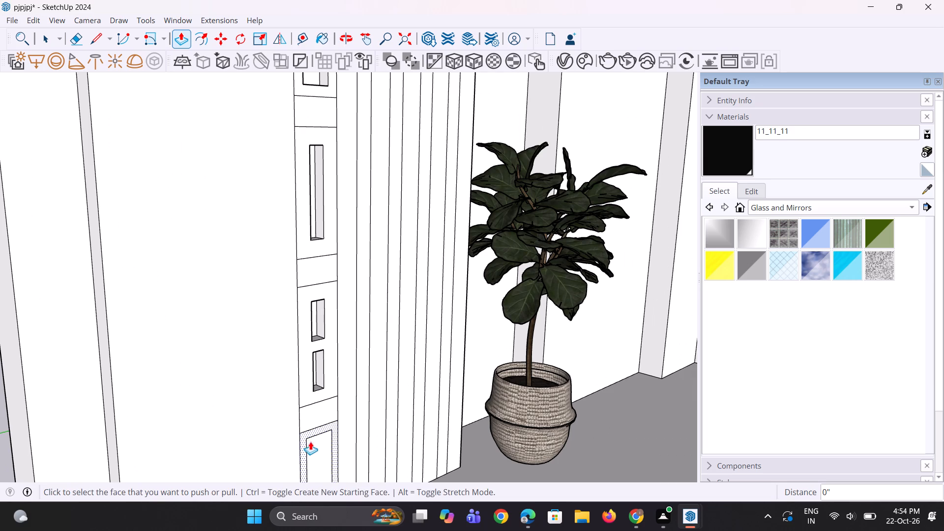
pyautogui.doubleClick(313, 445)
# Deepen the niche in the third panel from the ceiling by pushing its back face about 7 1/8" further in.
pyautogui.moveTo(321, 379); pyautogui.dragTo(287, 369, button='middle')
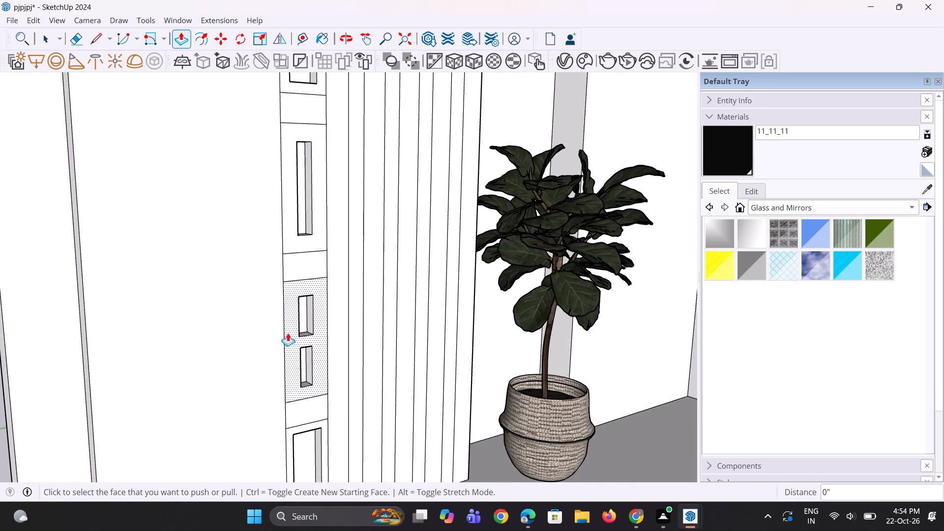
pyautogui.scroll(5, 280, 249)
pyautogui.click(312, 215)
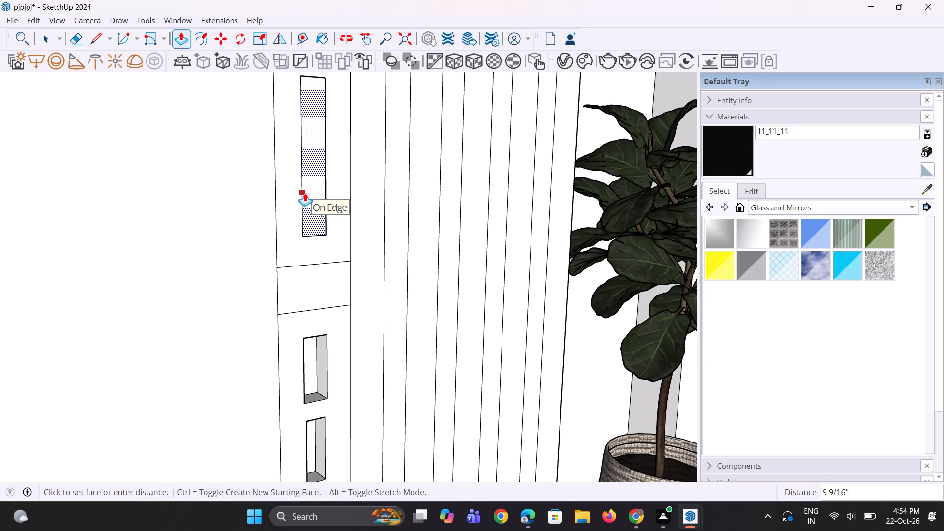
pyautogui.press('Escape')
pyautogui.scroll(7, 305, 192)
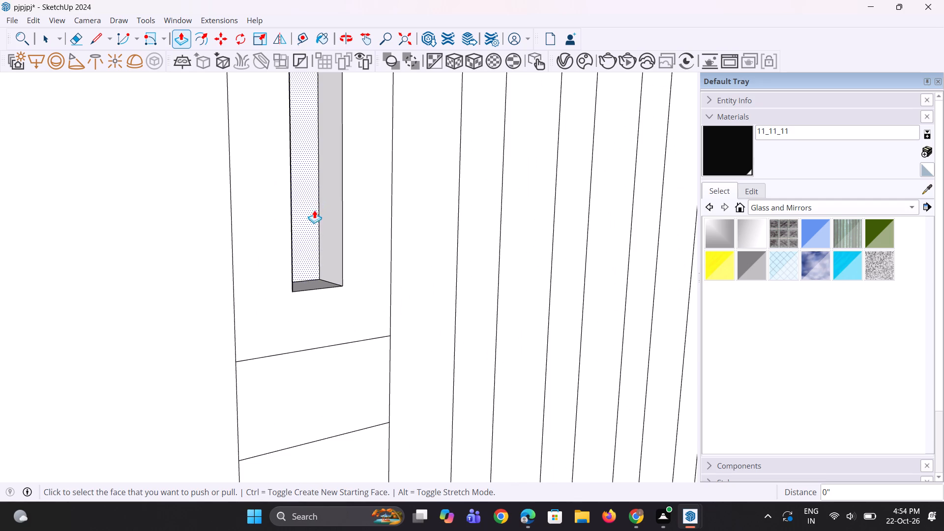
pyautogui.click(309, 247)
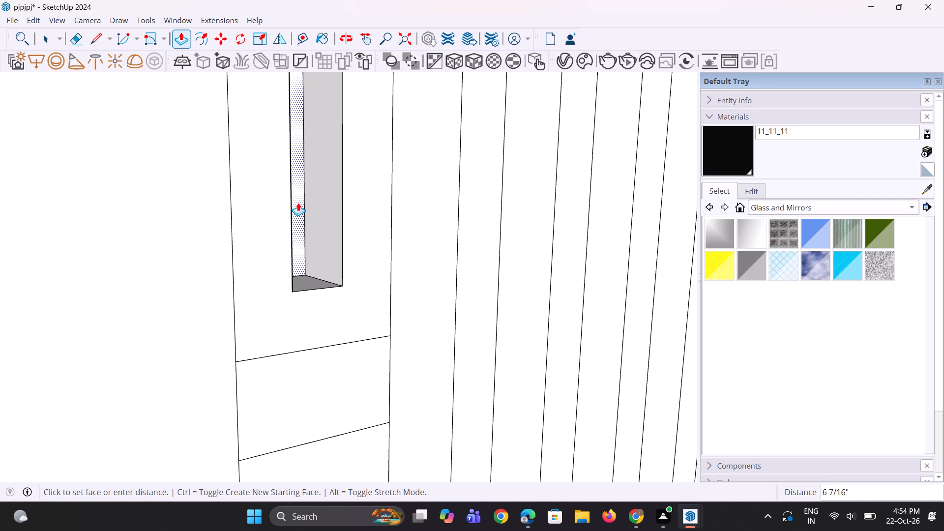
pyautogui.click(297, 200)
# Repeat the 7 1/8" push on the back faces of the remaining niches, from the two small ones to the topmost.
pyautogui.scroll(-10, 304, 199)
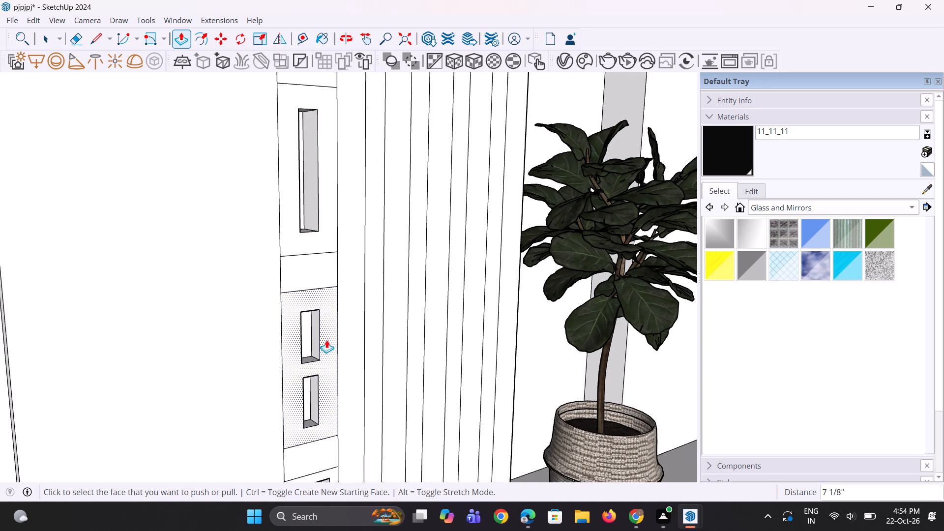
pyautogui.doubleClick(306, 331)
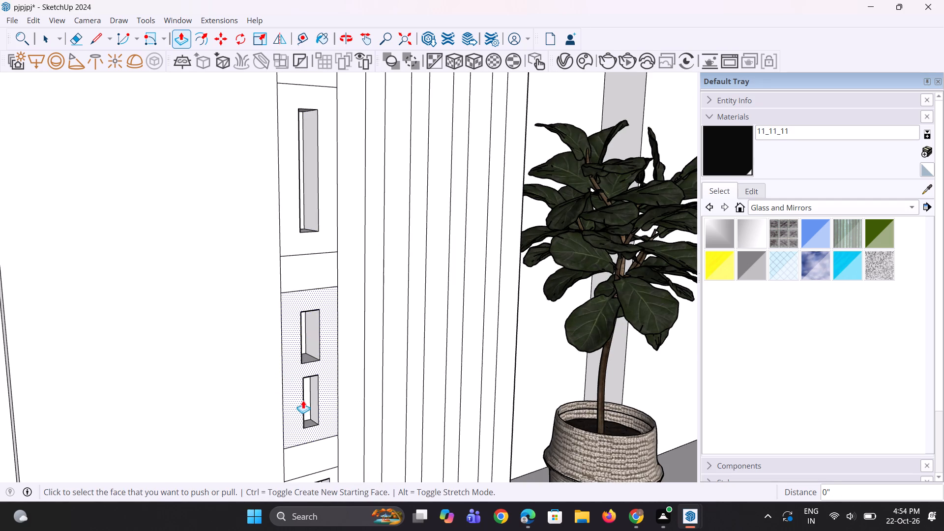
pyautogui.doubleClick(306, 400)
pyautogui.scroll(-7, 291, 203)
pyautogui.scroll(3, 296, 363)
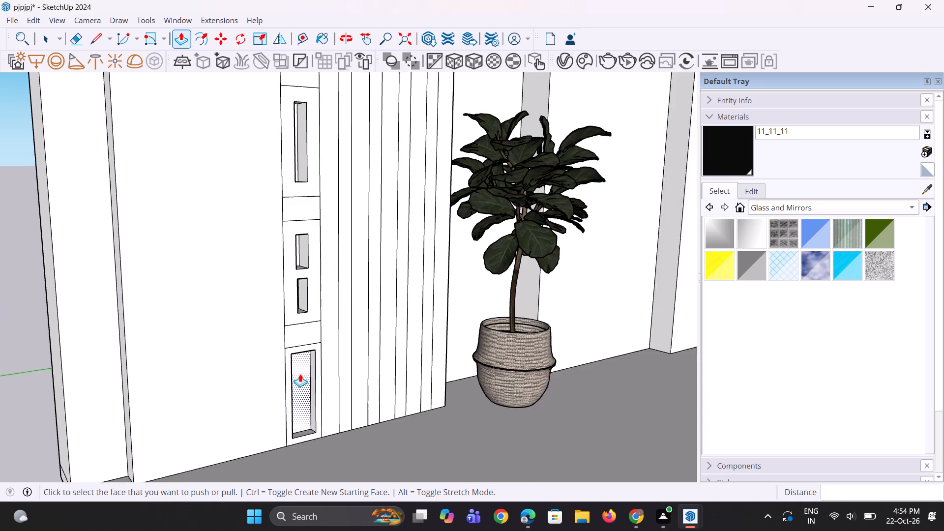
pyautogui.doubleClick(304, 384)
pyautogui.scroll(-10, 326, 377)
pyautogui.scroll(2, 322, 187)
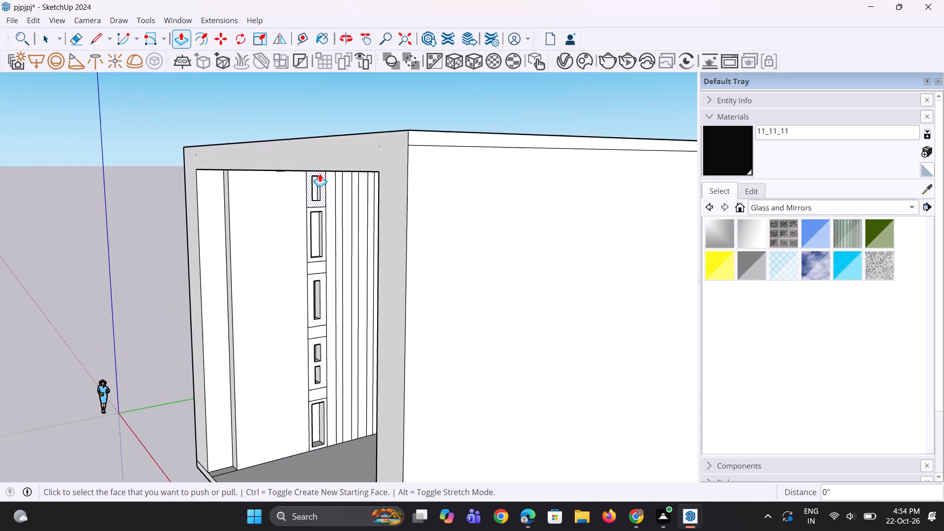
pyautogui.scroll(8, 309, 198)
pyautogui.doubleClick(319, 256)
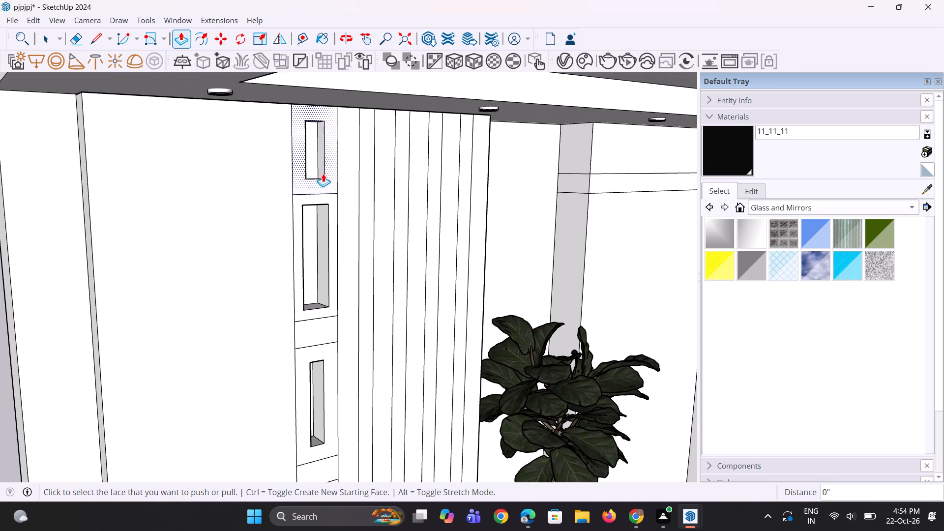
pyautogui.doubleClick(314, 158)
# Recess three alternate vertical strips beside the niche column by the same 7 1/8".
pyautogui.scroll(-6, 279, 208)
pyautogui.moveTo(279, 209); pyautogui.dragTo(333, 218, button='middle')
pyautogui.scroll(7, 346, 256)
pyautogui.moveTo(383, 296); pyautogui.dragTo(308, 282, button='middle')
pyautogui.scroll(1, 405, 289)
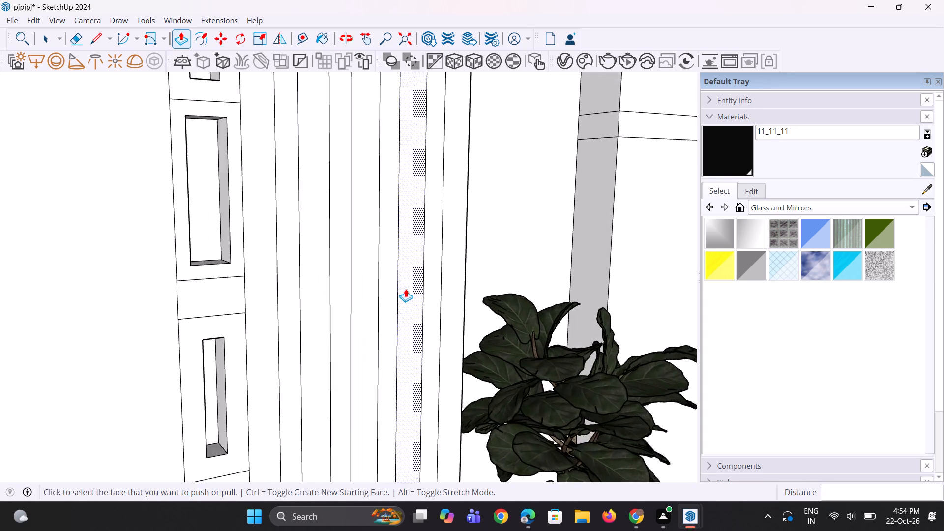
pyautogui.scroll(2, 406, 289)
pyautogui.doubleClick(439, 312)
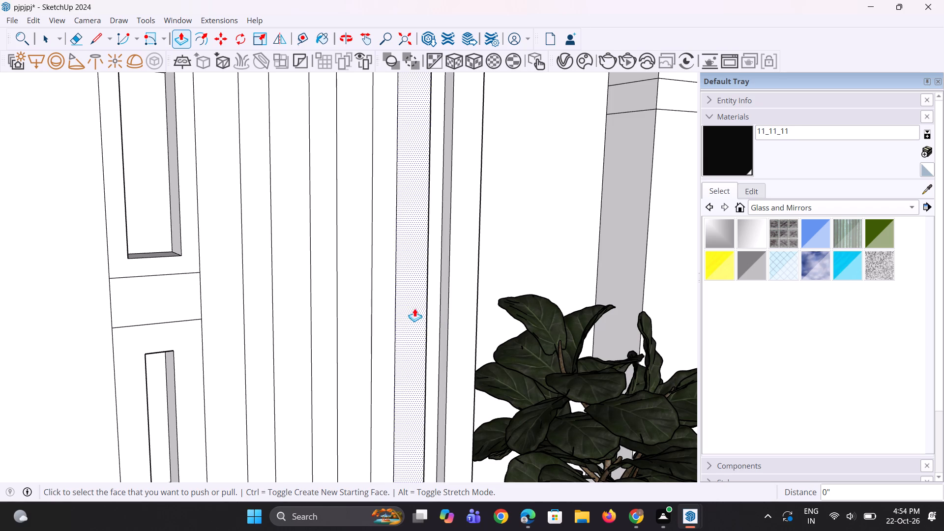
pyautogui.doubleClick(389, 317)
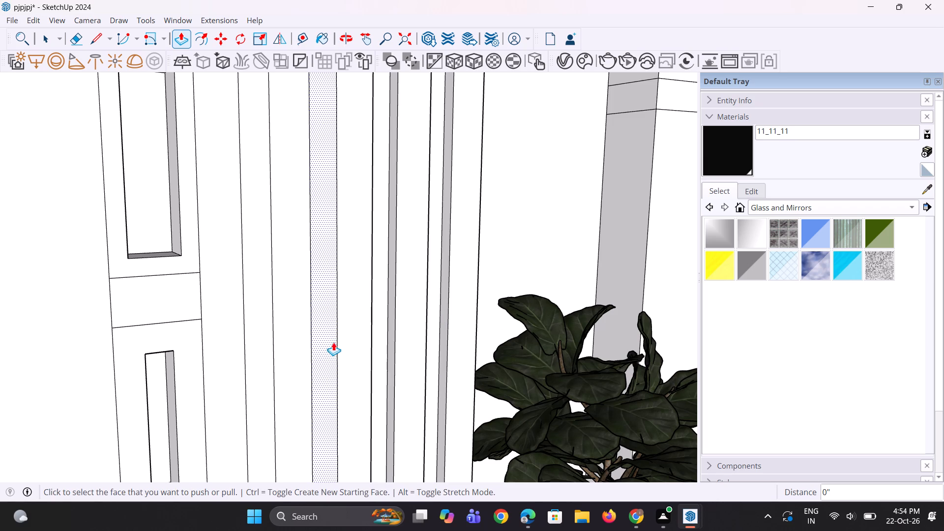
pyautogui.moveTo(399, 328); pyautogui.dragTo(340, 316, button='middle')
pyautogui.doubleClick(323, 319)
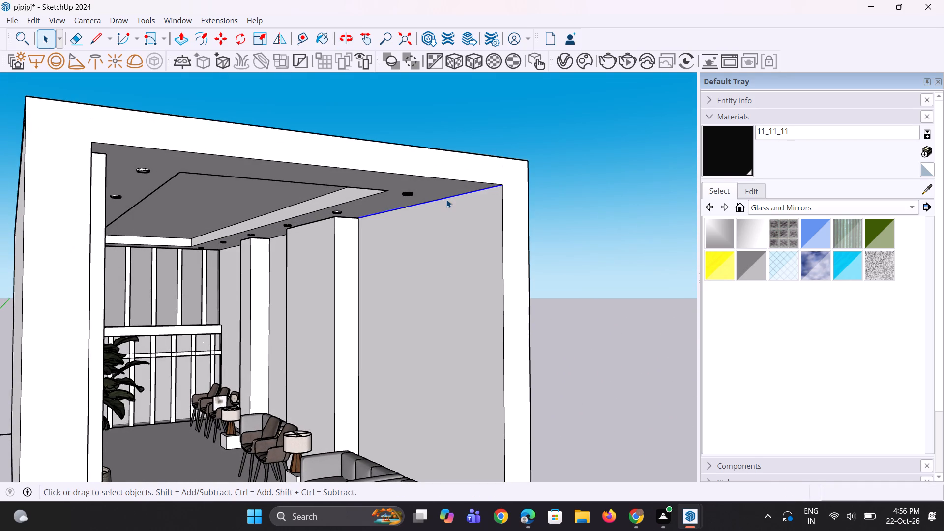
# Copy the ceiling edge of the wall bay nearest the open end, behind the sofas, about 10' 7 3/4" straight down.
pyautogui.press('m')
pyautogui.click(502, 184)
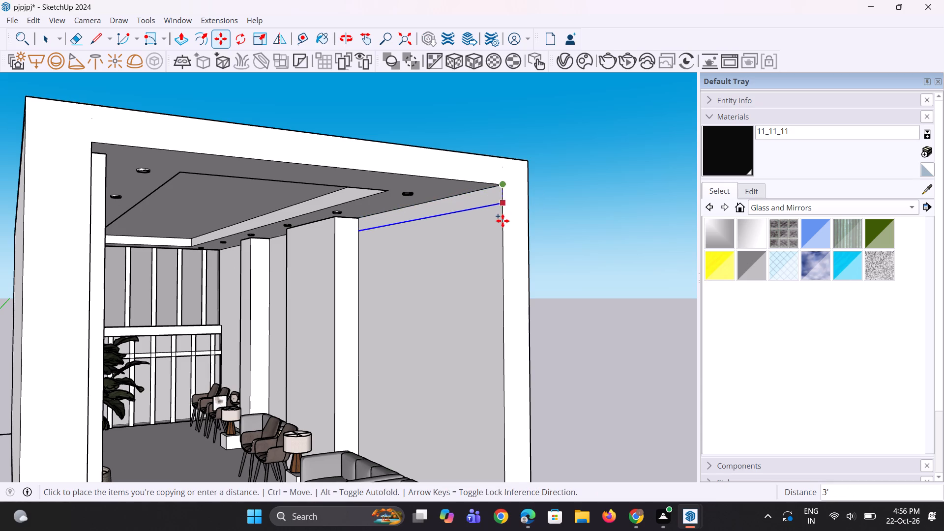
pyautogui.scroll(-3, 502, 221)
pyautogui.scroll(-3, 506, 331)
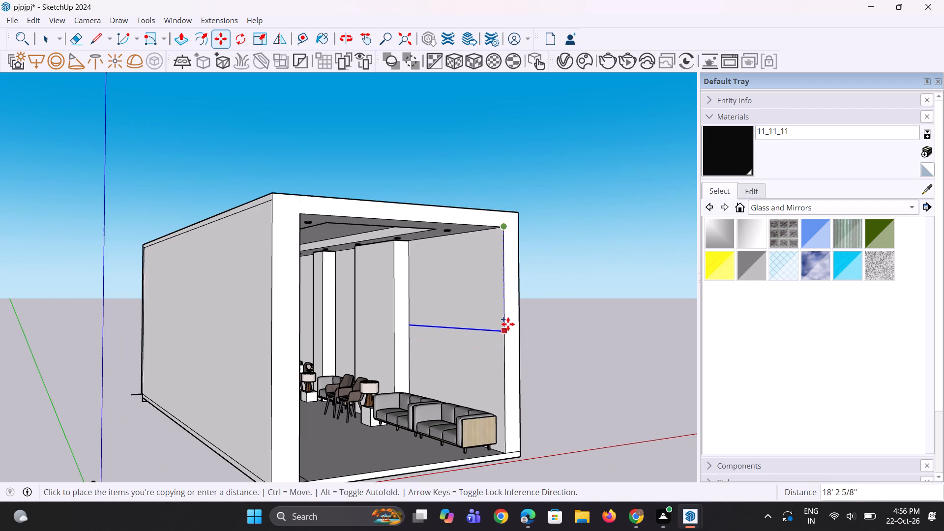
pyautogui.click(510, 290)
pyautogui.scroll(4, 510, 297)
# Copy the new horizontal line on the sofa-side wall bay 2" downward to outline a thin groove.
pyautogui.press('m')
pyautogui.scroll(3, 510, 297)
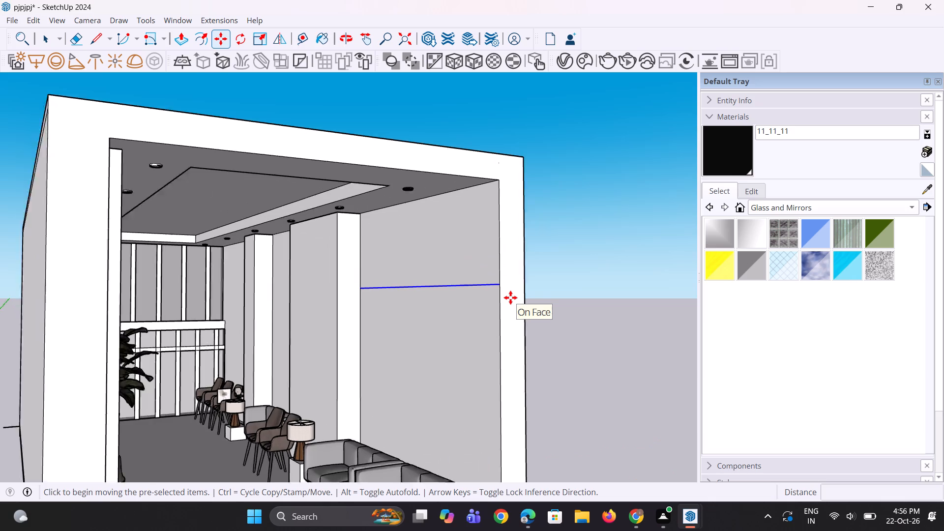
pyautogui.click(496, 280)
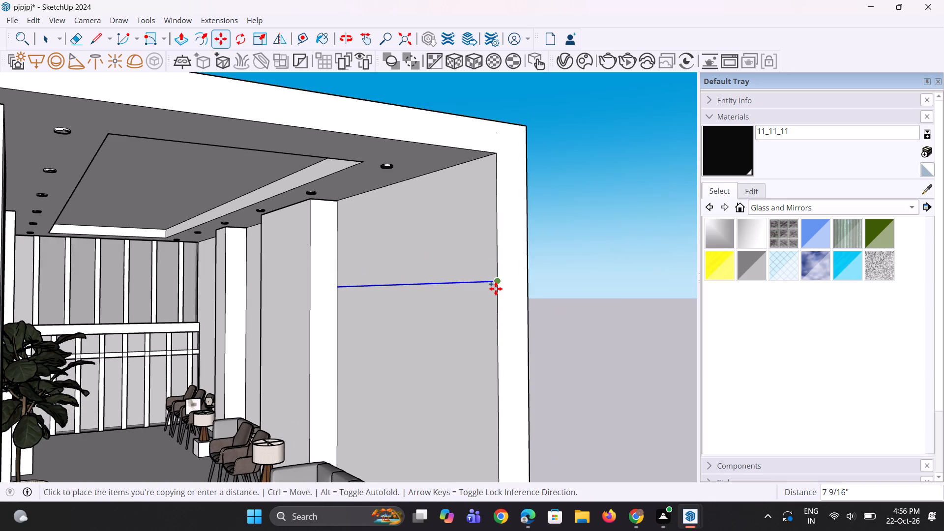
pyautogui.write('2"')
pyautogui.press('Return')
pyautogui.scroll(1, 495, 293)
pyautogui.middleClick(495, 293)
pyautogui.press('space')
pyautogui.press('space')
pyautogui.scroll(5, 492, 288)
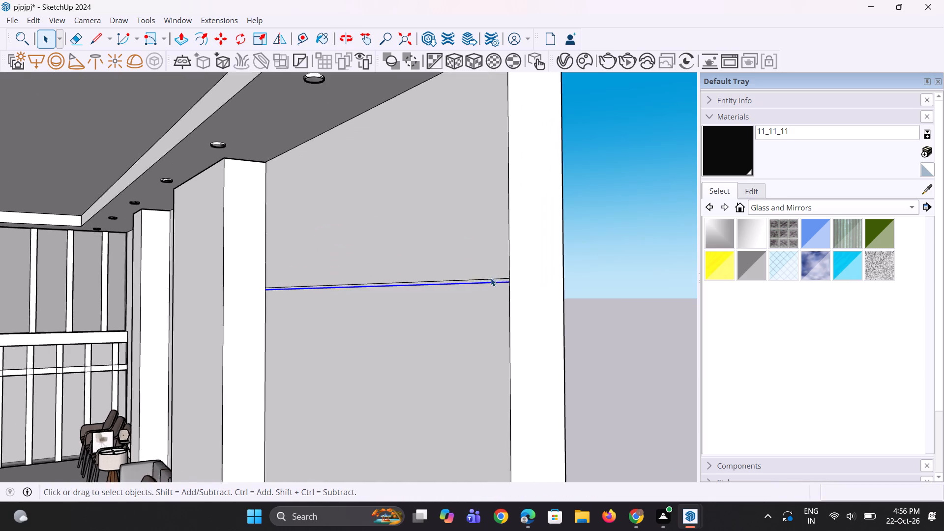
pyautogui.scroll(7, 491, 278)
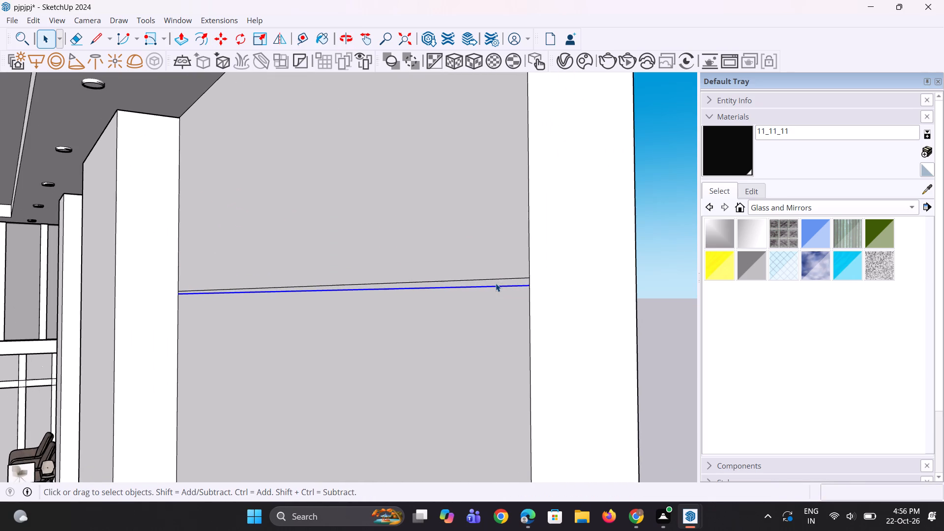
# Copy the groove's lower line about 14' 4 1/4" down the same wall bay, to above the sofas.
pyautogui.press('m')
pyautogui.click(530, 285)
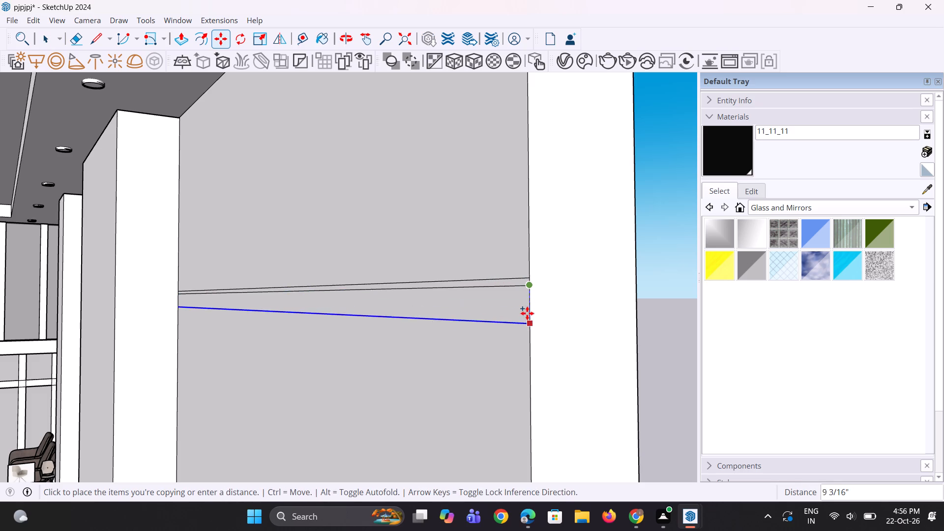
pyautogui.scroll(-8, 527, 311)
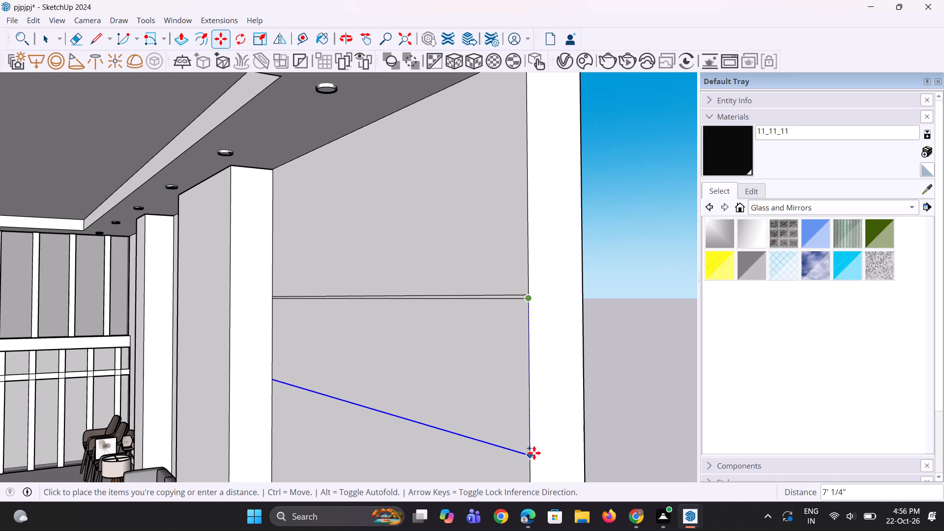
pyautogui.scroll(-15, 519, 433)
pyautogui.scroll(-7, 516, 416)
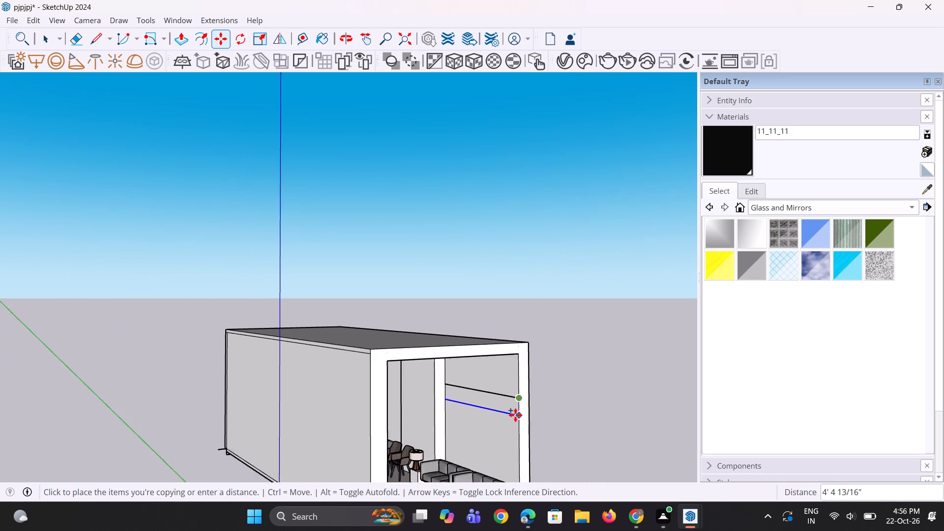
pyautogui.scroll(-3, 515, 415)
pyautogui.scroll(10, 522, 443)
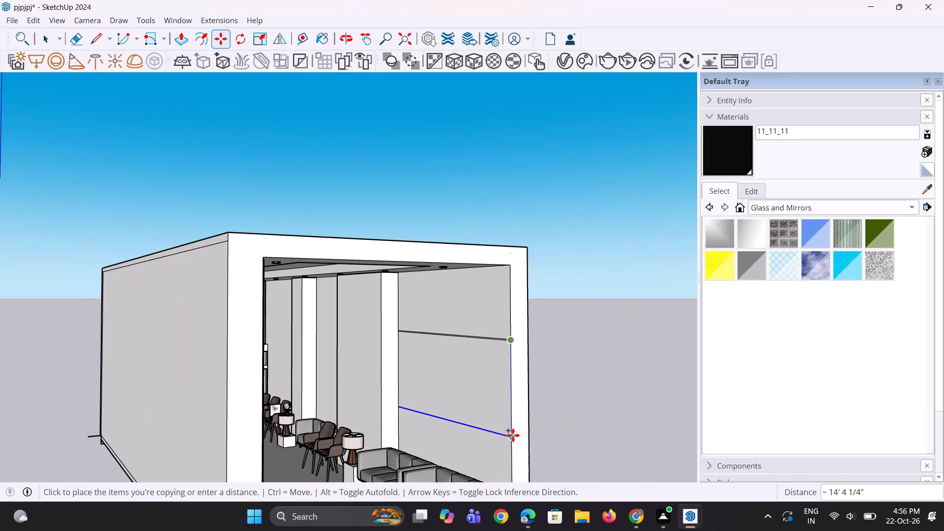
pyautogui.click(513, 435)
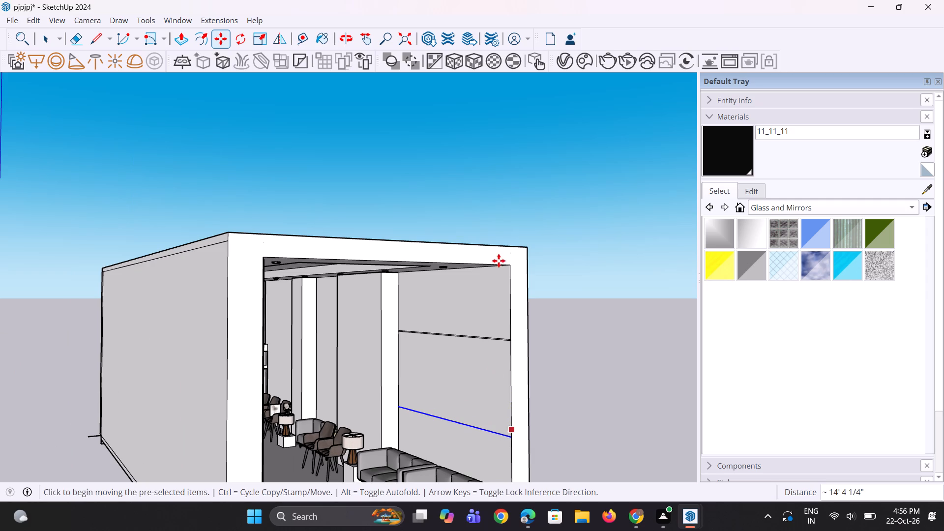
pyautogui.scroll(-5, 360, 124)
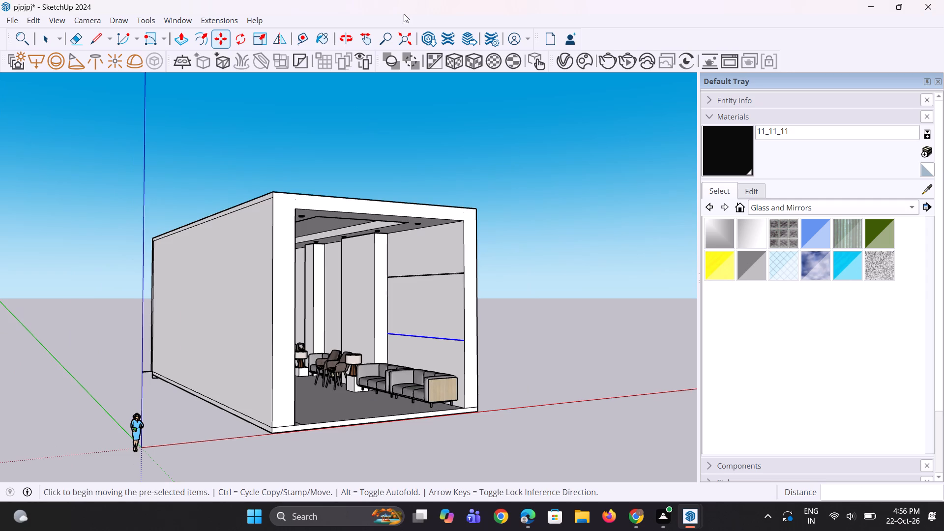
pyautogui.scroll(16, 428, 389)
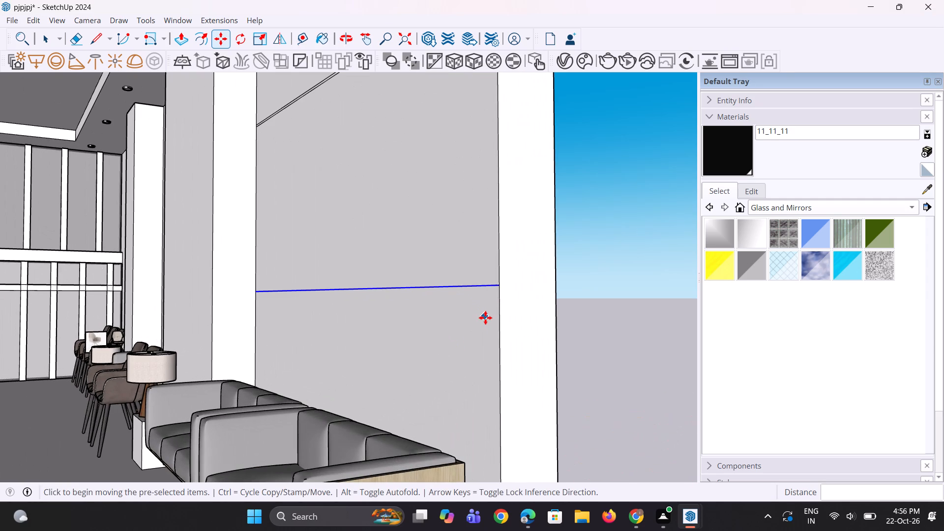
# Copy the lower horizontal line above the sofas 2" downward to outline a second thin groove, and clear the selection.
pyautogui.press('m')
pyautogui.keyDown('ctrl'); pyautogui.scroll(2, 493, 315); pyautogui.keyUp('ctrl')
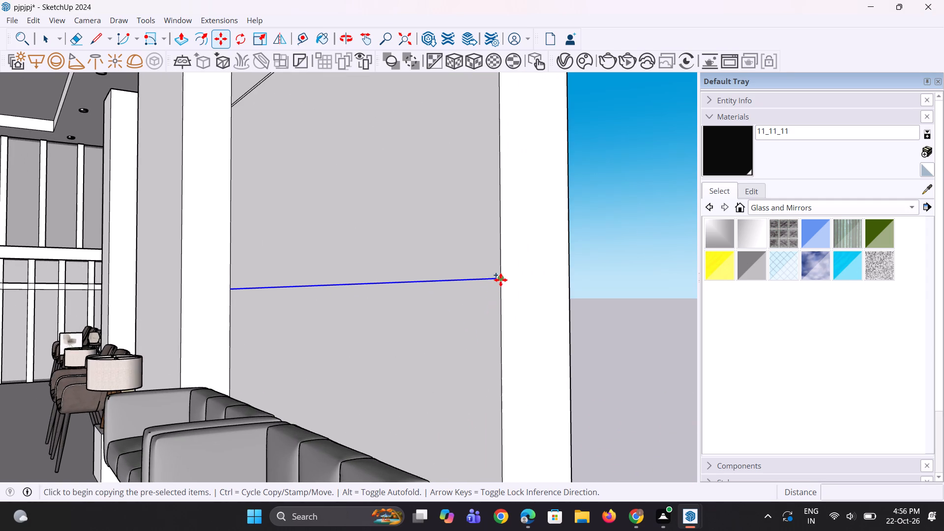
pyautogui.click(501, 280)
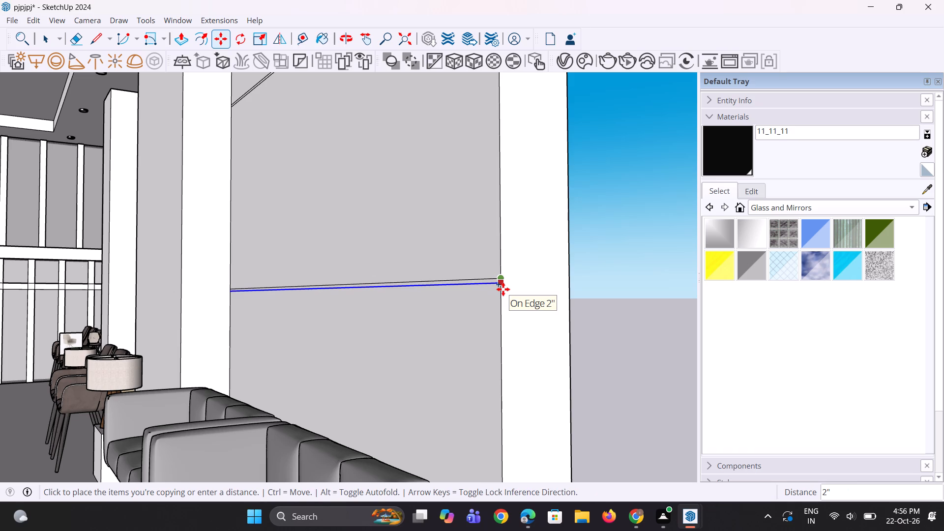
pyautogui.click(503, 289)
pyautogui.scroll(-5, 465, 349)
pyautogui.press('space')
pyautogui.press('space')
pyautogui.press('space')
pyautogui.click(572, 332)
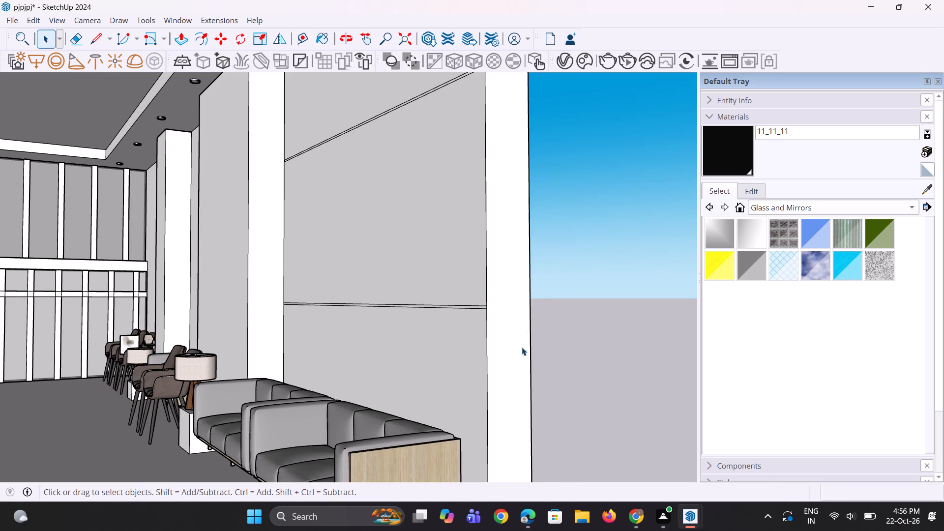
# Push the upper groove strip on the sofa-side wall bay about 2 1/16" into the wall.
pyautogui.scroll(-9, 483, 394)
pyautogui.scroll(6, 470, 249)
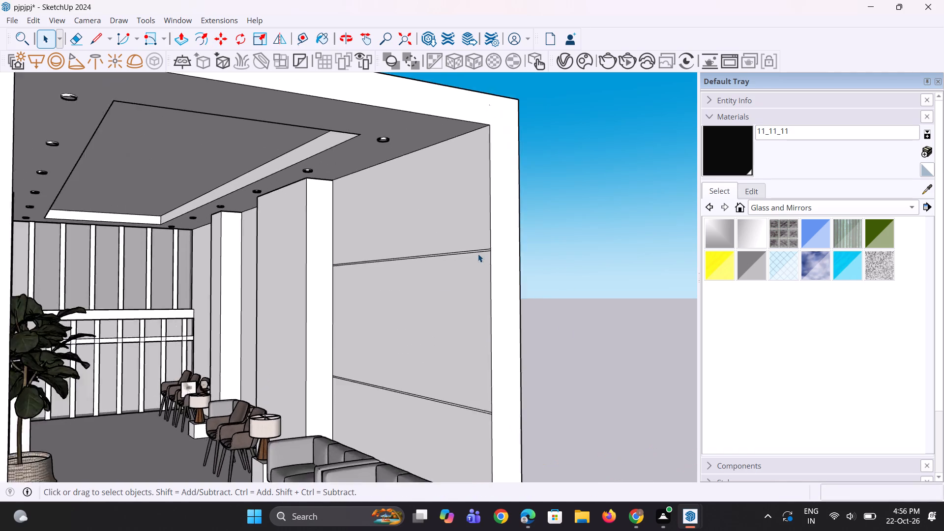
pyautogui.scroll(9, 478, 254)
pyautogui.press('p')
pyautogui.scroll(2, 478, 249)
pyautogui.moveTo(474, 260); pyautogui.dragTo(468, 273, button='middle')
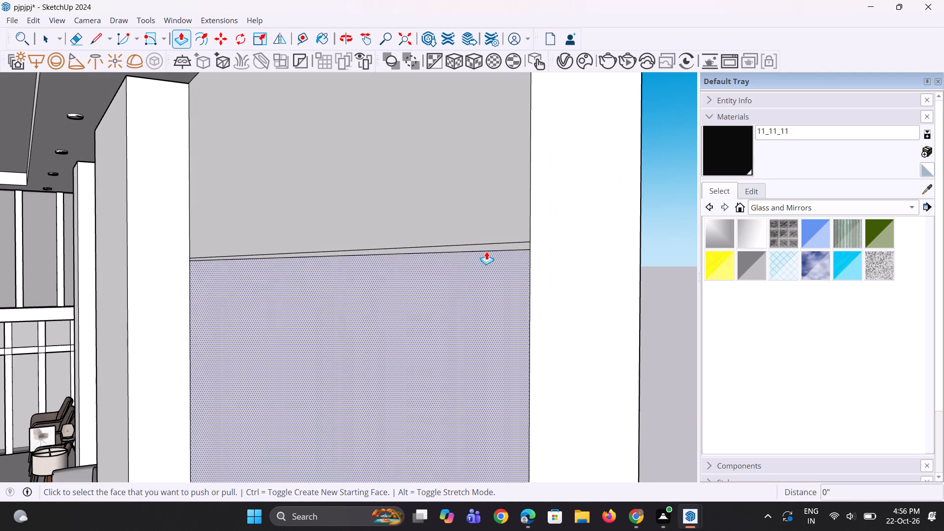
pyautogui.click(497, 248)
pyautogui.click(502, 246)
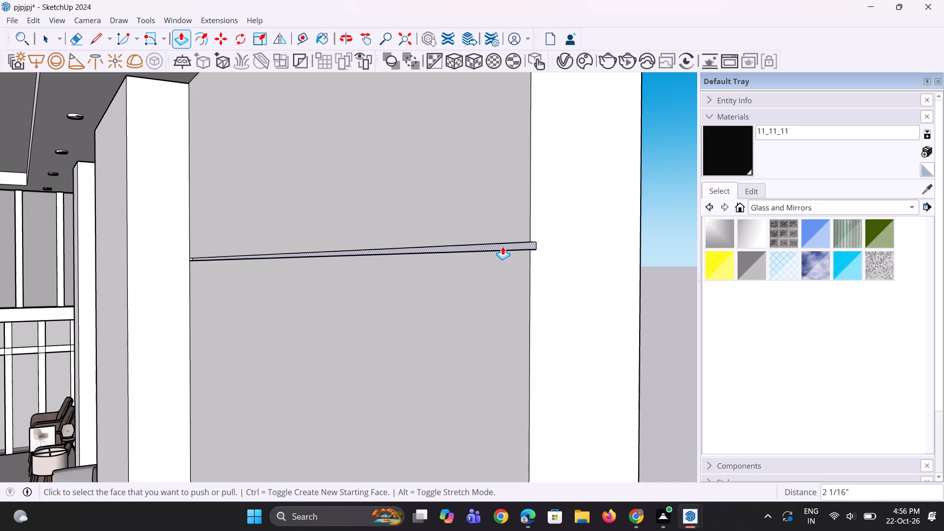
# Push the lower groove strip above the sofas into the wall by the same depth as the upper groove.
pyautogui.scroll(-12, 395, 286)
pyautogui.scroll(3, 381, 431)
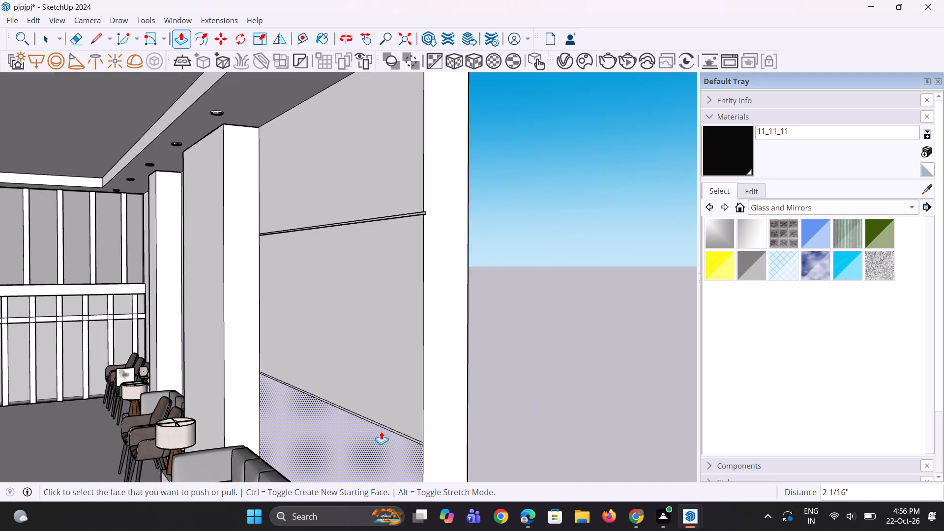
pyautogui.scroll(7, 381, 431)
pyautogui.doubleClick(413, 436)
pyautogui.scroll(-5, 409, 421)
pyautogui.moveTo(405, 418); pyautogui.dragTo(410, 417, button='middle')
pyautogui.scroll(1, 405, 418)
pyautogui.press('Escape')
pyautogui.scroll(-5, 410, 417)
pyautogui.moveTo(410, 417); pyautogui.dragTo(415, 414, button='middle')
pyautogui.scroll(1, 415, 414)
pyautogui.press('space')
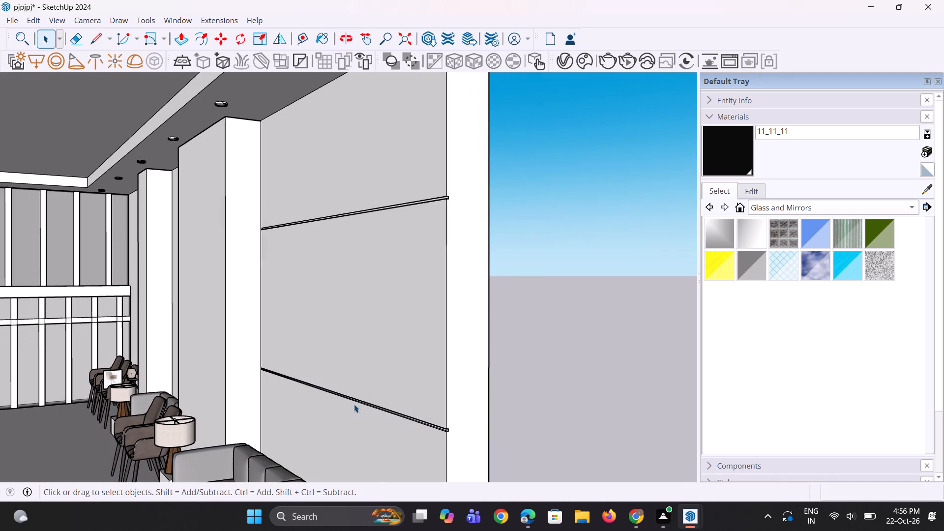
# Move the chandelier from outside the building into the room, about 175' 5", up to the far end of the recessed ceiling.
pyautogui.scroll(-5, 354, 404)
pyautogui.moveTo(346, 403); pyautogui.dragTo(331, 398, button='middle')
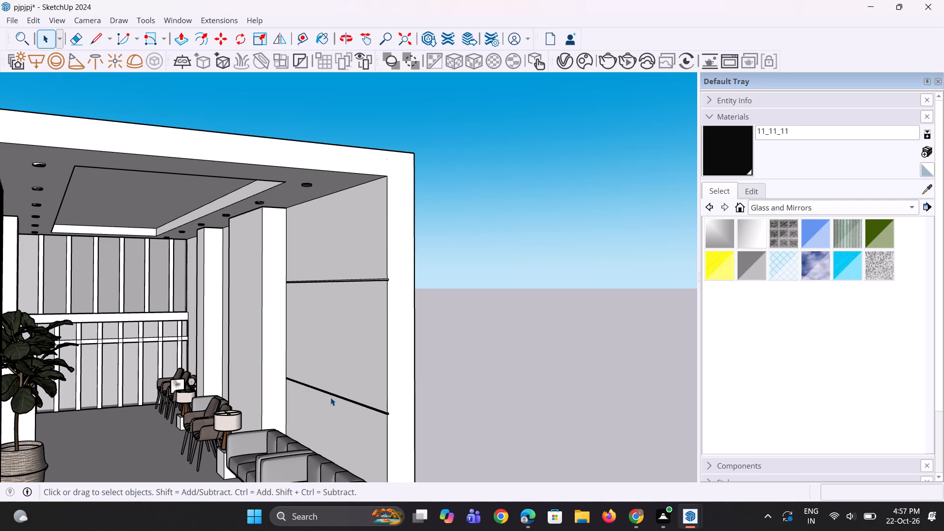
pyautogui.moveTo(330, 397); pyautogui.dragTo(320, 391, button='middle')
pyautogui.scroll(-9, 320, 391)
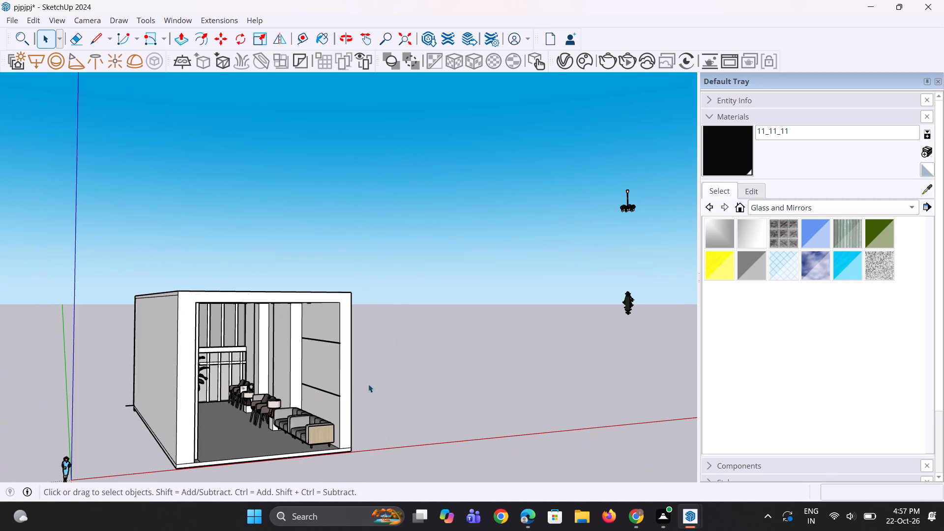
pyautogui.press('space')
pyautogui.press('space')
pyautogui.click(629, 208)
pyautogui.press('m')
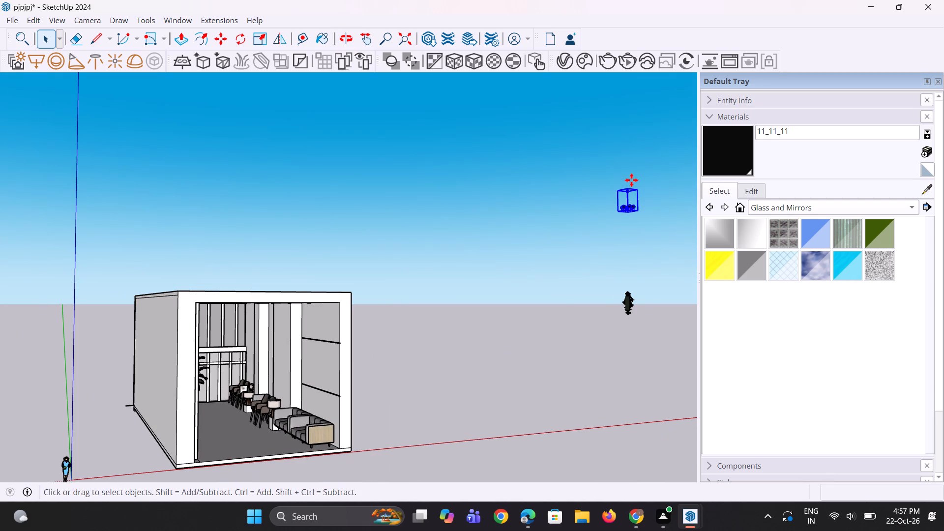
pyautogui.click(637, 188)
pyautogui.click(628, 207)
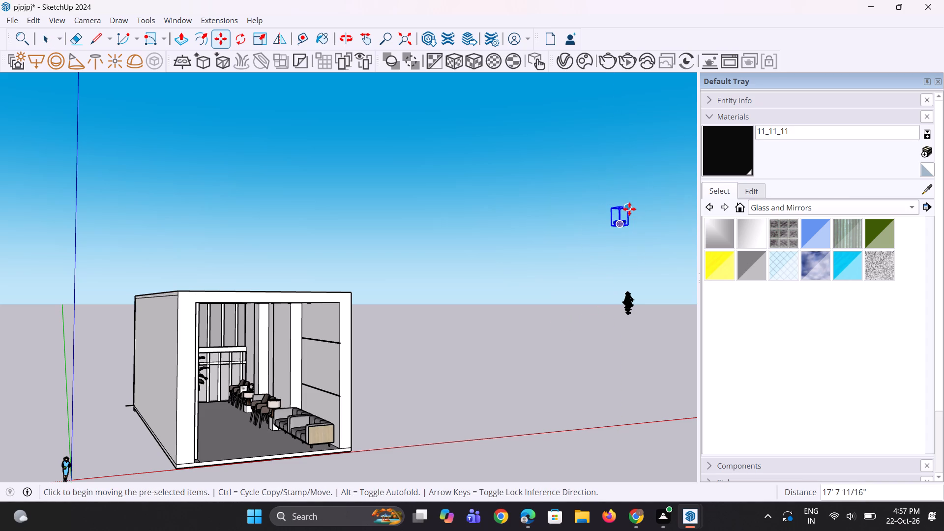
pyautogui.click(629, 209)
pyautogui.scroll(3, 269, 346)
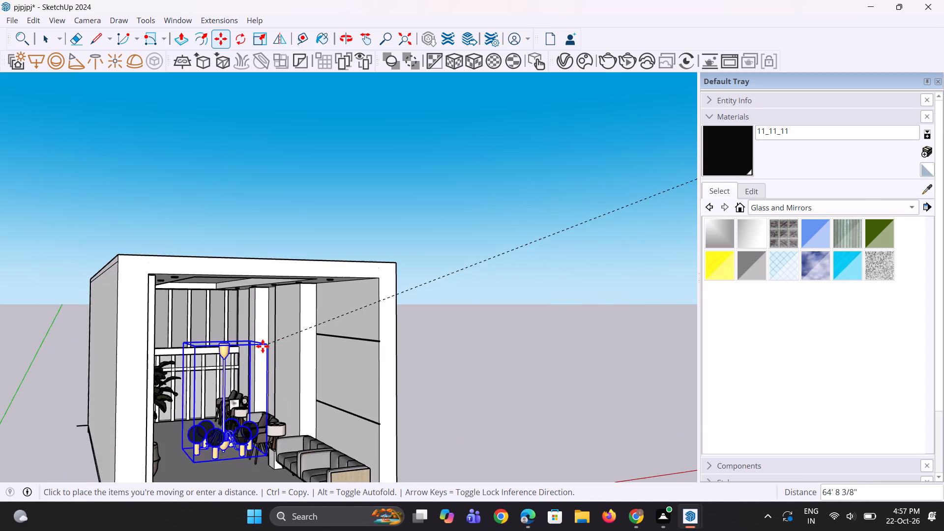
pyautogui.scroll(2, 259, 346)
pyautogui.moveTo(247, 336); pyautogui.dragTo(186, 302, button='middle')
pyautogui.scroll(5, 192, 301)
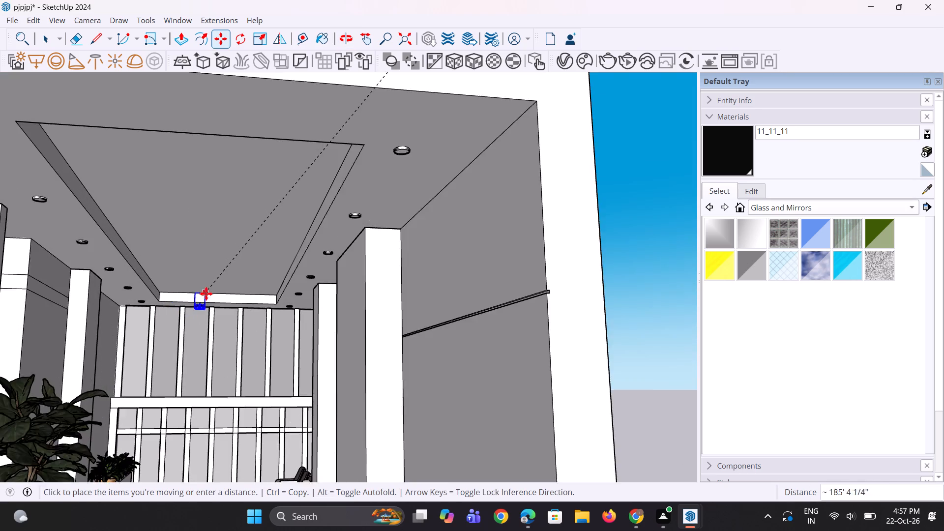
pyautogui.scroll(2, 206, 294)
pyautogui.click(224, 284)
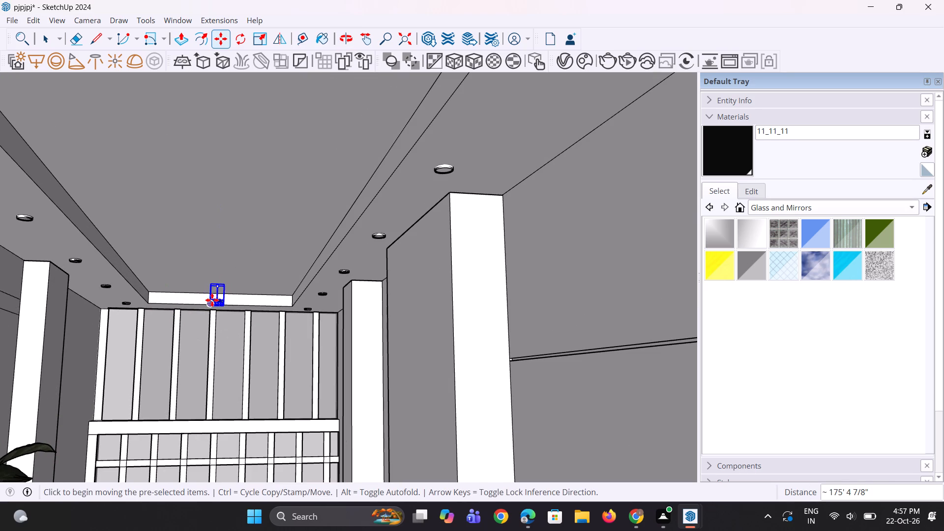
# Scale the chandelier up uniformly from a lower corner.
pyautogui.press('s')
pyautogui.scroll(2, 233, 310)
pyautogui.click(224, 308)
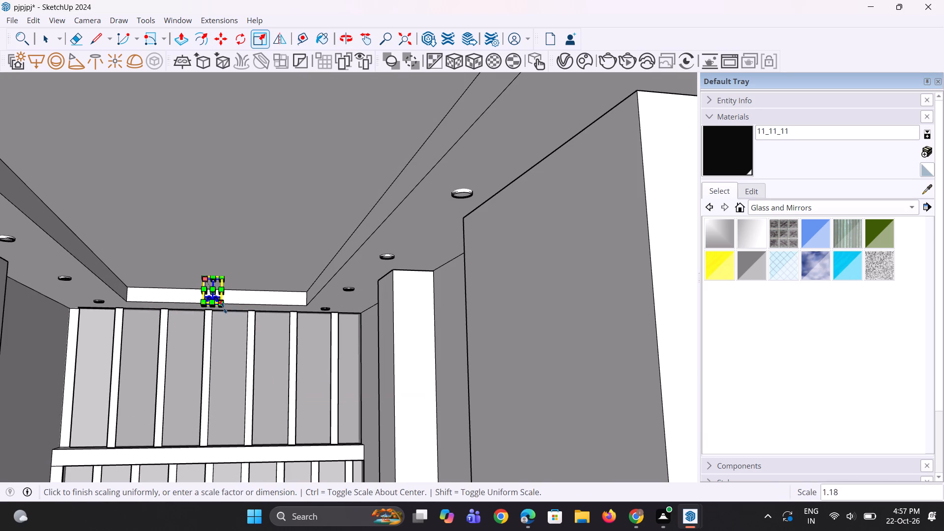
pyautogui.click(276, 310)
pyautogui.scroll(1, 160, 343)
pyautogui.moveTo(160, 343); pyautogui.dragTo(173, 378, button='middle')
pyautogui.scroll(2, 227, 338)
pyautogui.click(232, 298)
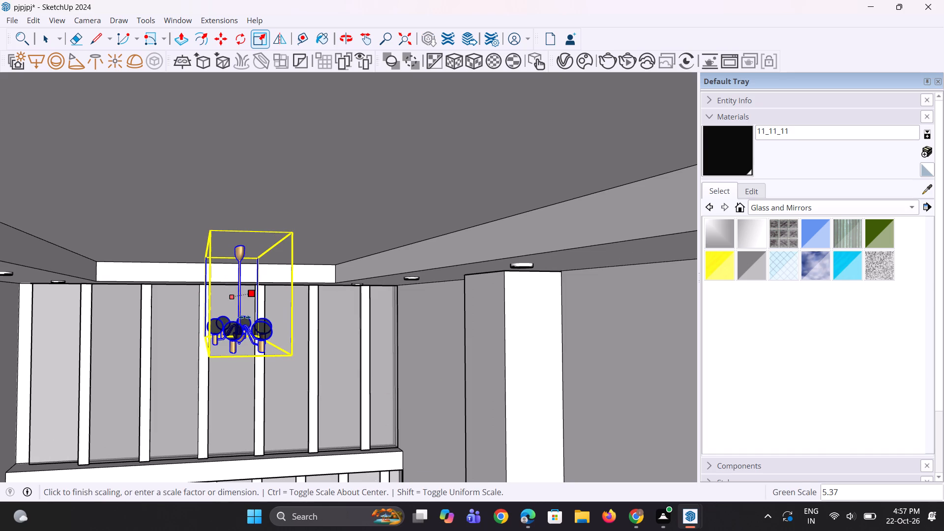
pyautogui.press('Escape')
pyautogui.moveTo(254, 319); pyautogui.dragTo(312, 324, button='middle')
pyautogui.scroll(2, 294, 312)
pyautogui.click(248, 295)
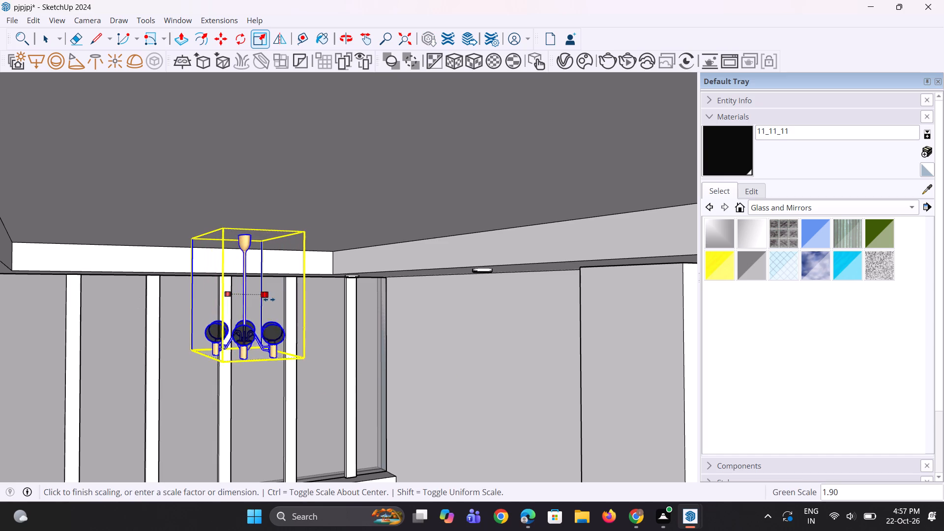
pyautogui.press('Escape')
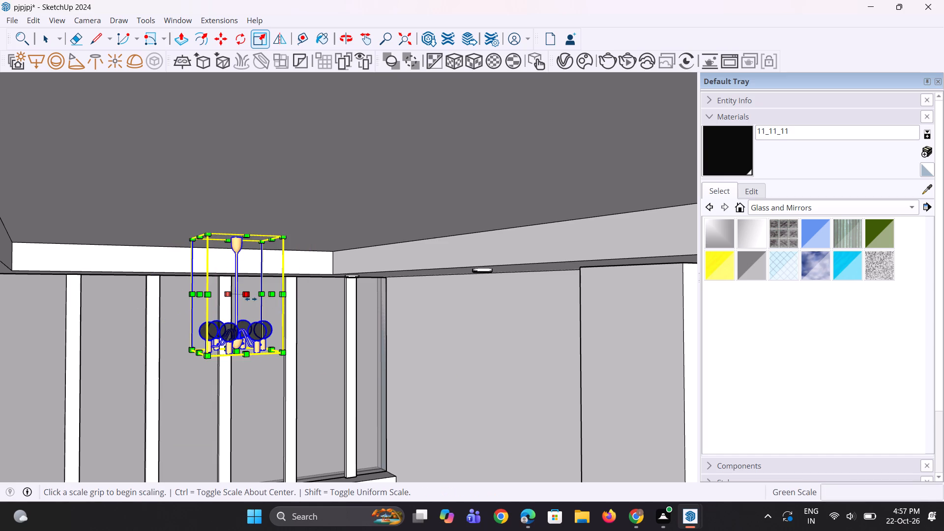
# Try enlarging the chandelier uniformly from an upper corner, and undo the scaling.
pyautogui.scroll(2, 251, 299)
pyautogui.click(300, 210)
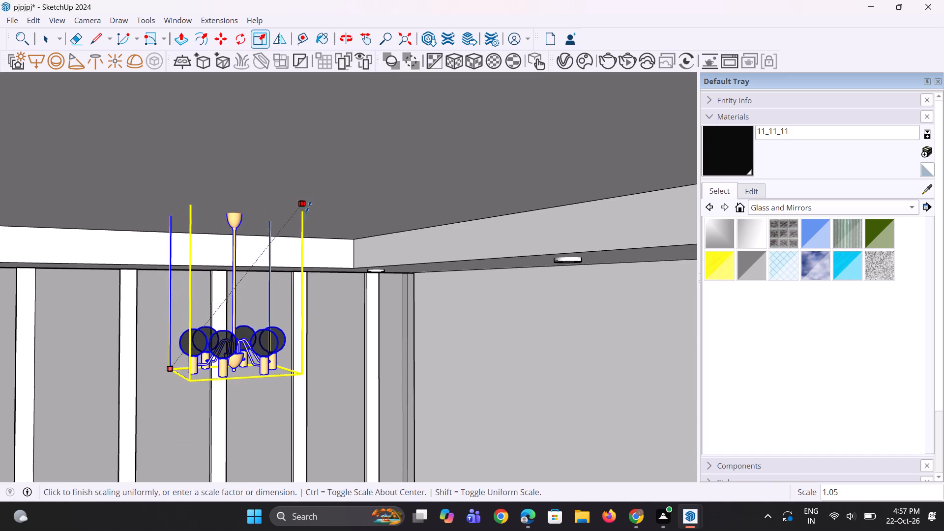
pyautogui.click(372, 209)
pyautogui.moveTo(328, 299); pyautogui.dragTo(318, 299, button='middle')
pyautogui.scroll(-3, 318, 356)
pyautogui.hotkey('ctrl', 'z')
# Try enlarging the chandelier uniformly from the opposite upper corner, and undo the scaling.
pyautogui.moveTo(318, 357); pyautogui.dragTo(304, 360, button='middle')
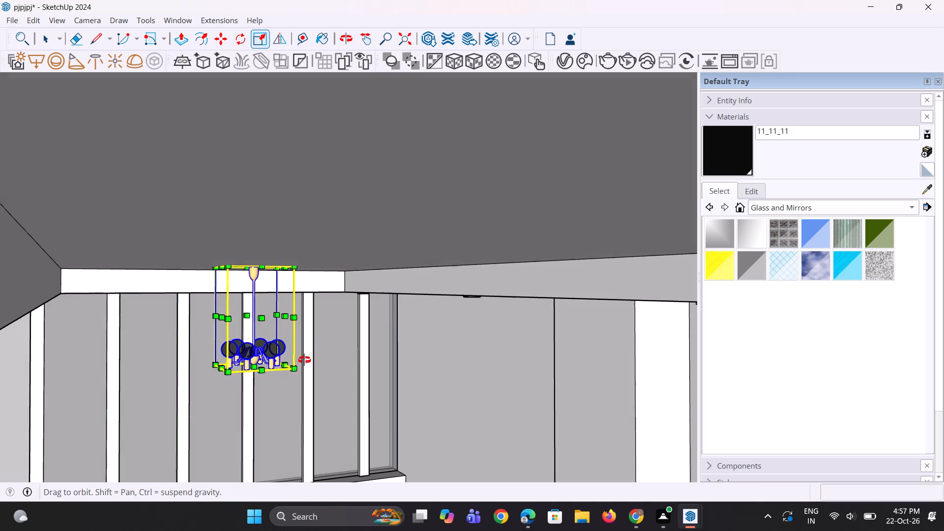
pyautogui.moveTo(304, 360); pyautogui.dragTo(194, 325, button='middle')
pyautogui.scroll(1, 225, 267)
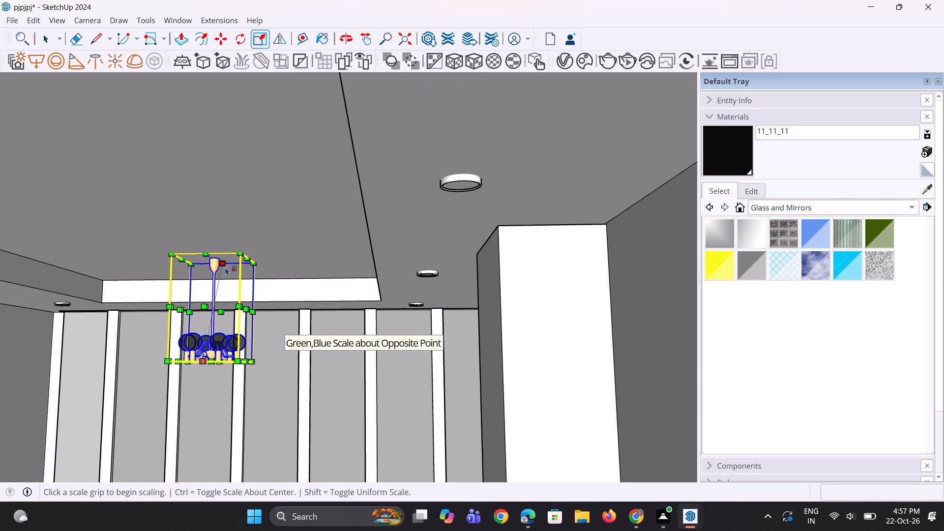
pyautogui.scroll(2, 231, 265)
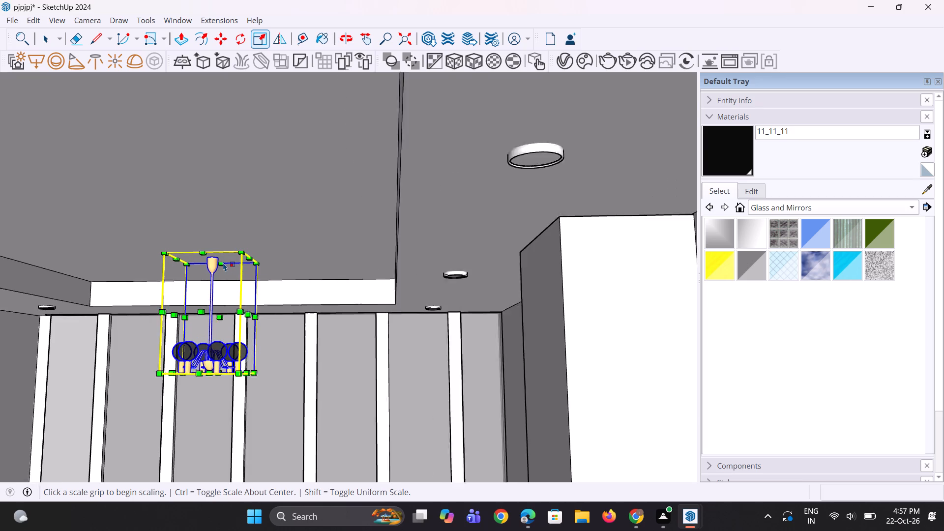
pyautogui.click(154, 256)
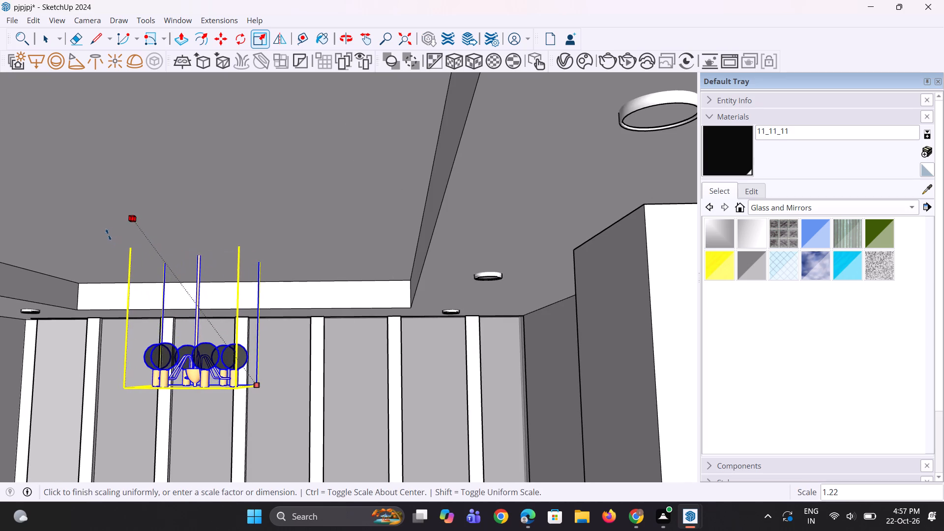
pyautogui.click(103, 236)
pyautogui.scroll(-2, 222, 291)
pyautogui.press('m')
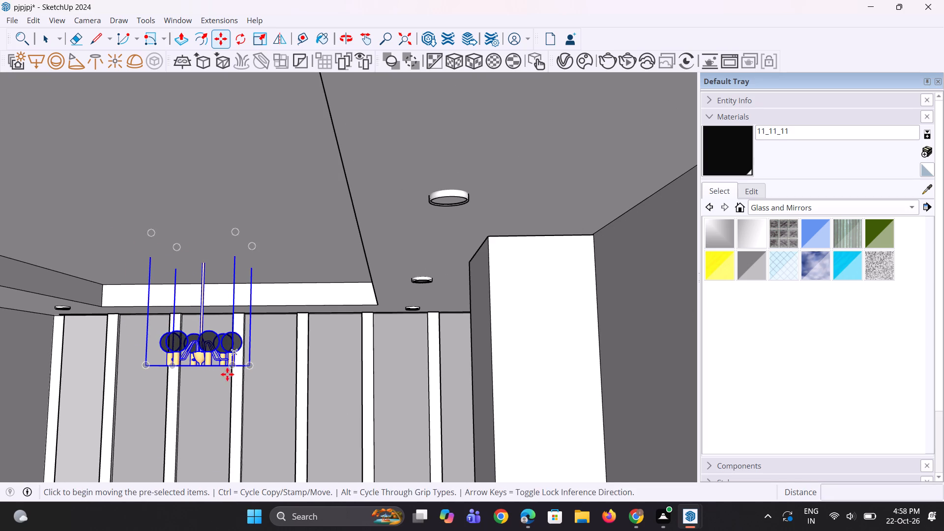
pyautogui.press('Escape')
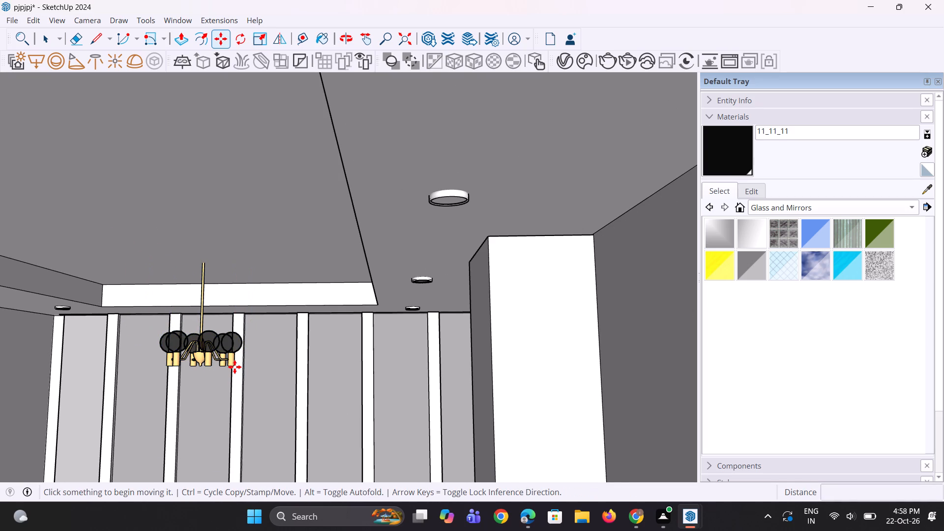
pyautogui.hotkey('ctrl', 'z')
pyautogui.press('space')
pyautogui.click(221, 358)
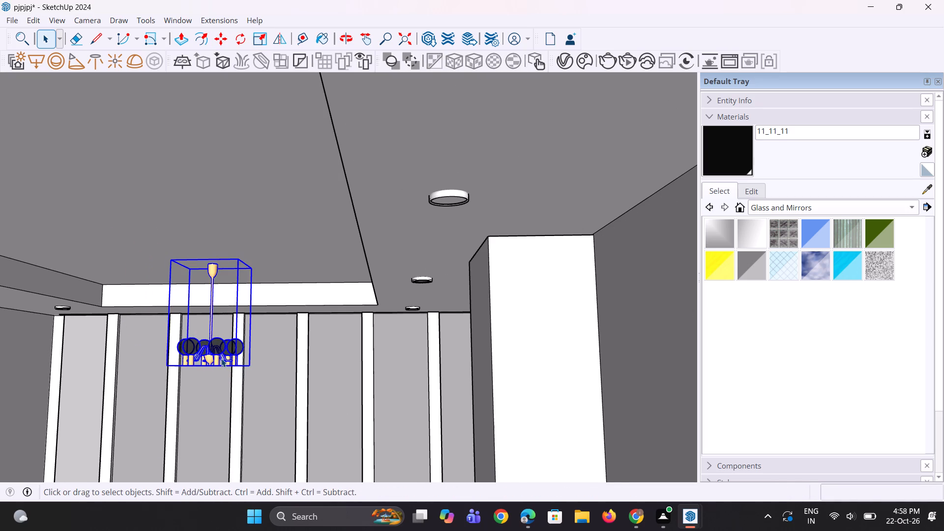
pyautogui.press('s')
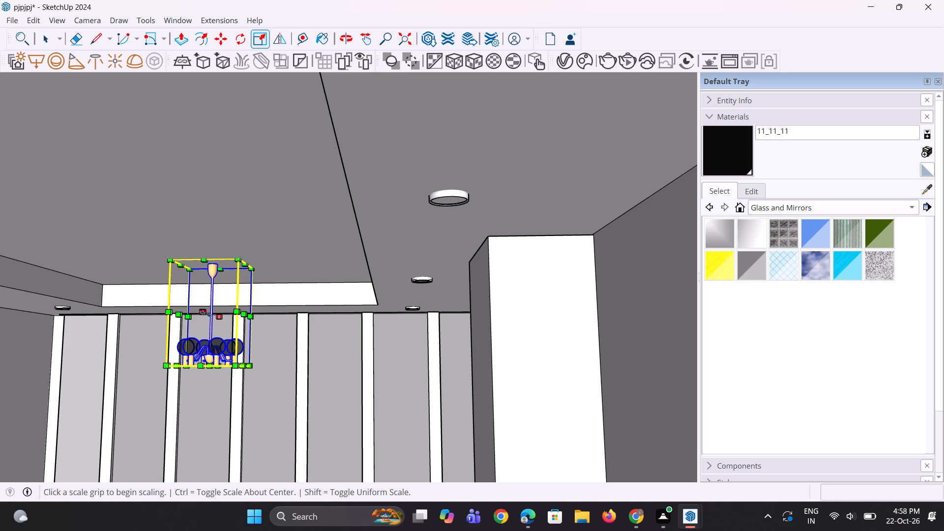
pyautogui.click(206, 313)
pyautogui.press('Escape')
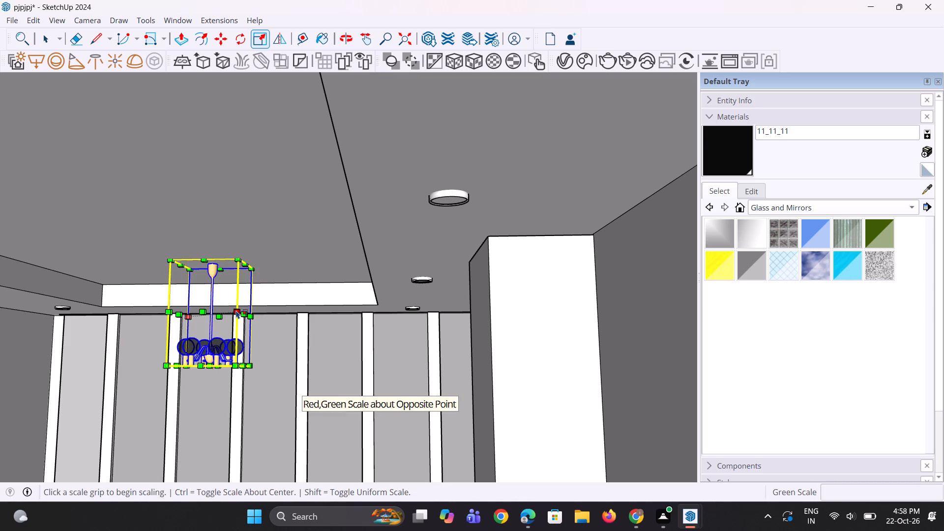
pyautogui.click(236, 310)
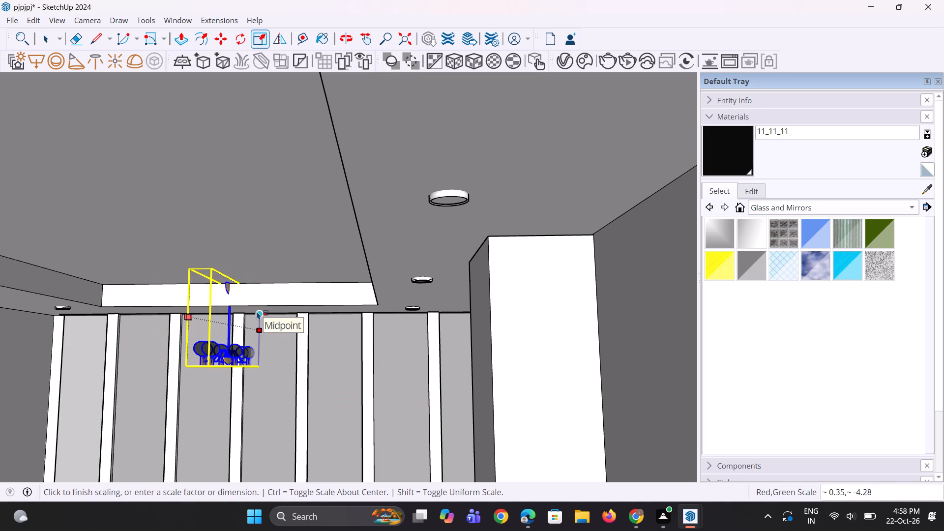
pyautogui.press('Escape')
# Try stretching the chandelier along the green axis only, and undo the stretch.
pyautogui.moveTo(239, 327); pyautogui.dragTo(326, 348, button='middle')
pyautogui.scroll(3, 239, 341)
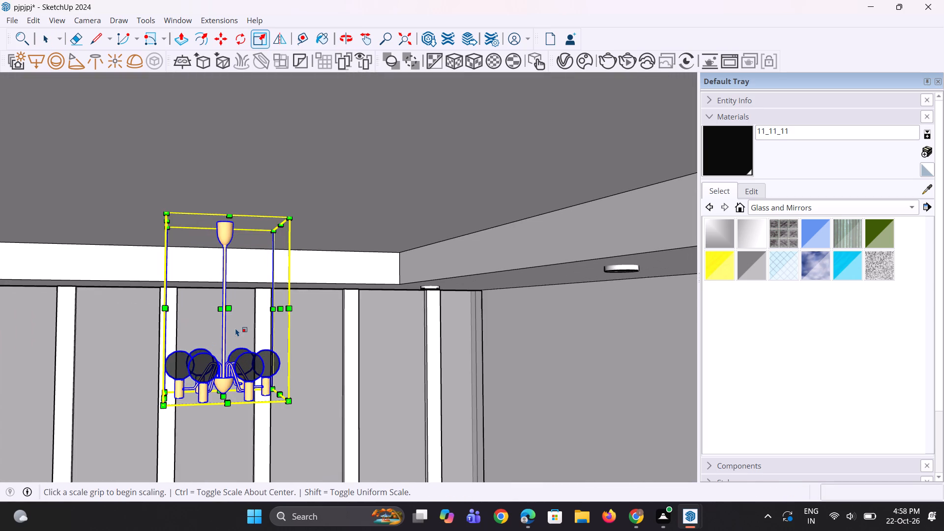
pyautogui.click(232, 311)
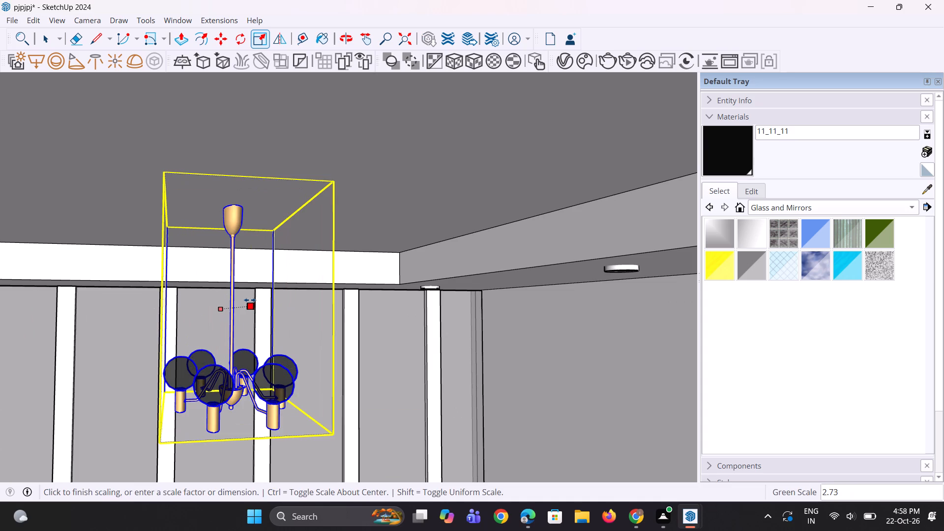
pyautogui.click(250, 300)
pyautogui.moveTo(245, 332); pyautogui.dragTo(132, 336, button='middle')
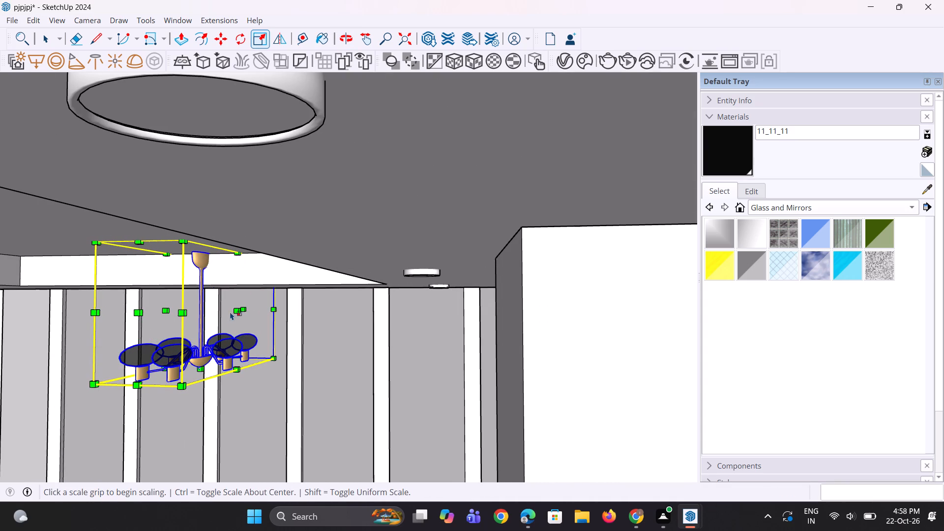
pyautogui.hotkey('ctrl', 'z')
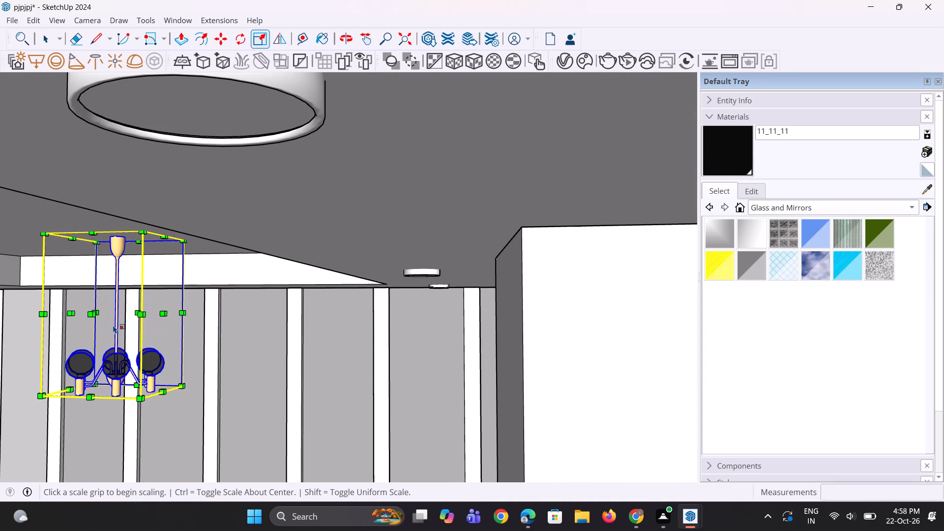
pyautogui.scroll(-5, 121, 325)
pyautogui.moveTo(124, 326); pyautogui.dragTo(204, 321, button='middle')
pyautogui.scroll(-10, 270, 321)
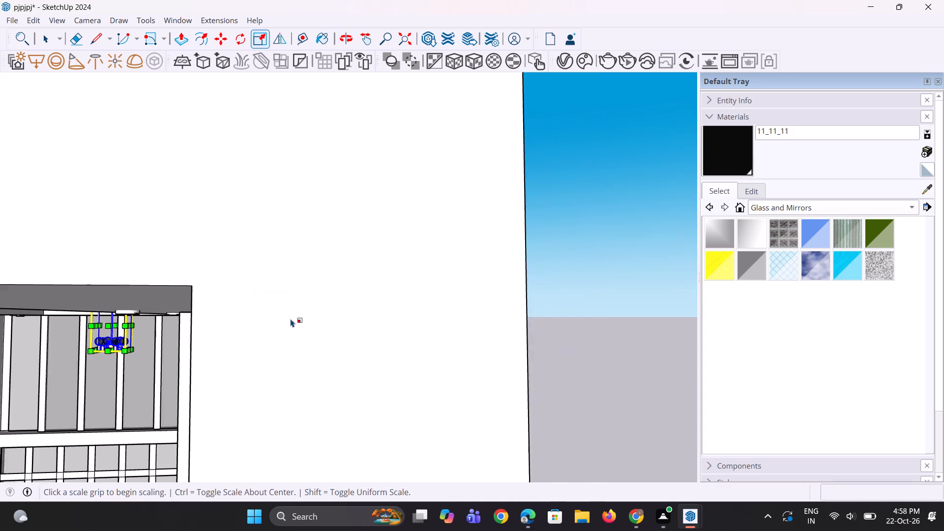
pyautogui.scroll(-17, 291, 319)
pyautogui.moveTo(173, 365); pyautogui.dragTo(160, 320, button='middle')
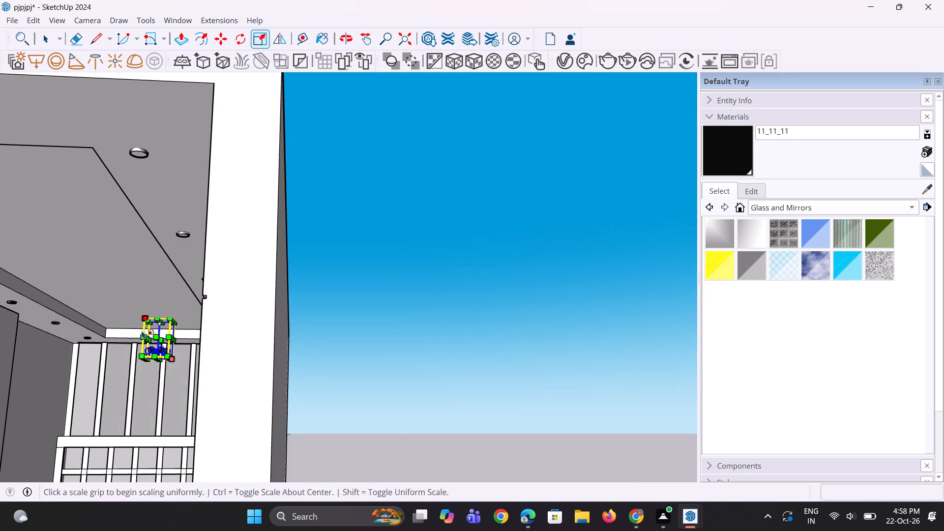
# Move the chandelier about 42' out of the room into the open space beside the building.
pyautogui.scroll(4, 140, 334)
pyautogui.press('m')
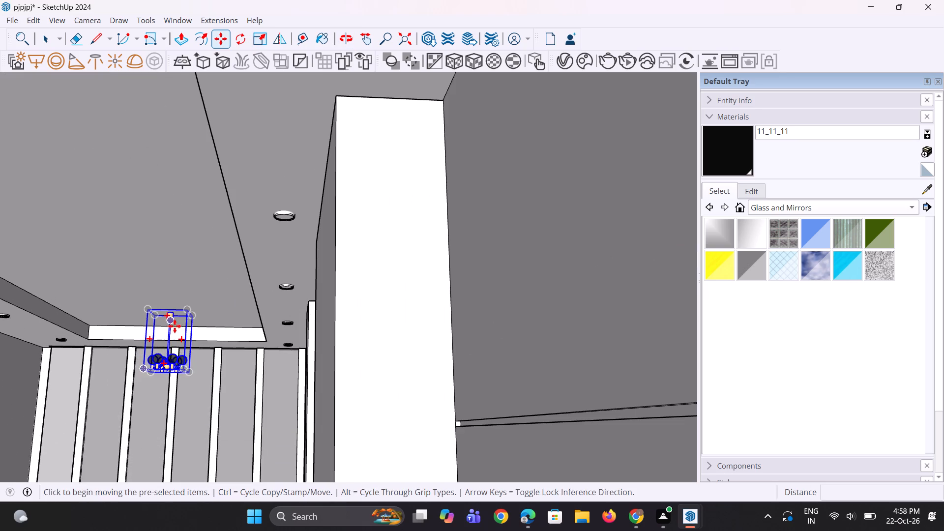
pyautogui.click(190, 315)
pyautogui.scroll(-5, 116, 356)
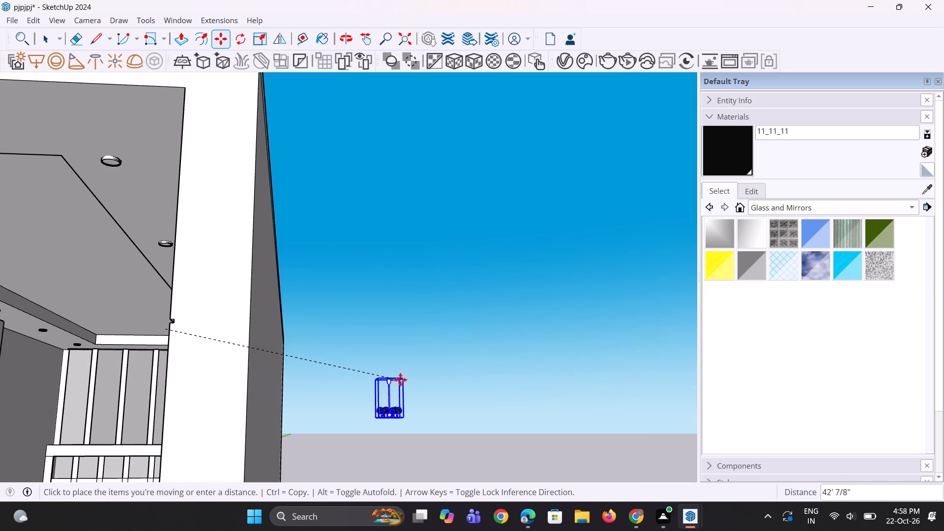
pyautogui.click(400, 380)
# Move the chandelier about 18' 9" along the green axis, alongside the building's outer wall.
pyautogui.scroll(-5, 189, 380)
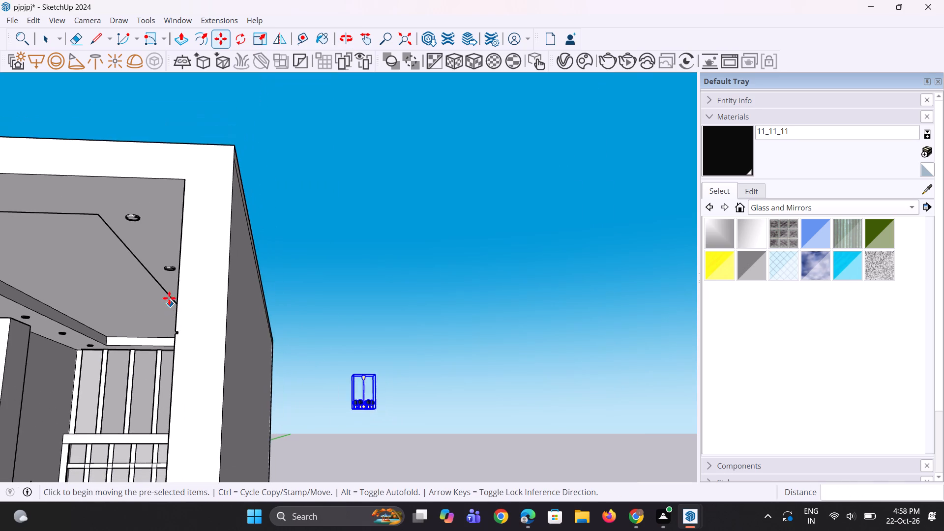
pyautogui.scroll(-6, 169, 298)
pyautogui.moveTo(310, 285); pyautogui.dragTo(33, 443, button='middle')
pyautogui.scroll(5, 366, 356)
pyautogui.scroll(4, 450, 304)
pyautogui.click(457, 241)
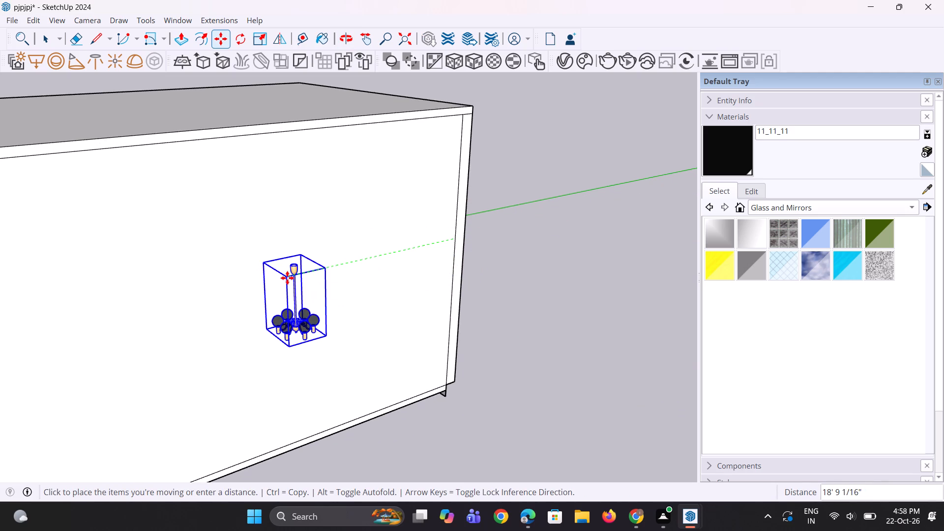
pyautogui.click(287, 278)
# Widen the chandelier by scaling it about 1.32 along the green axis and 1.61 along the red axis.
pyautogui.scroll(2, 294, 294)
pyautogui.press('s')
pyautogui.scroll(3, 291, 311)
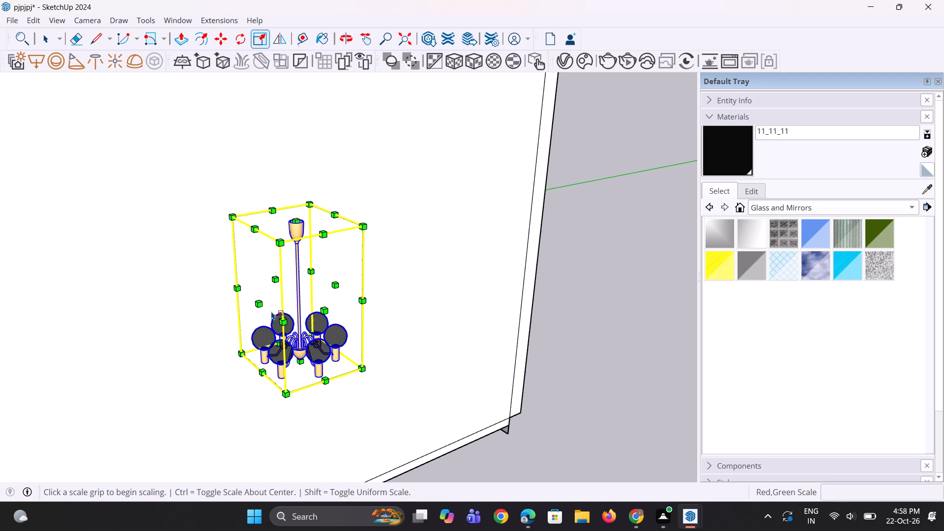
pyautogui.click(259, 305)
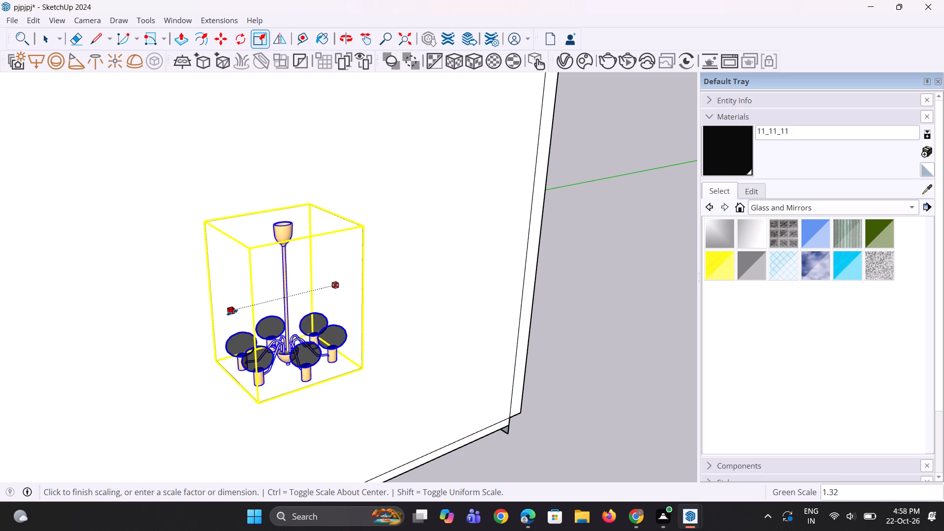
pyautogui.click(232, 312)
pyautogui.click(313, 315)
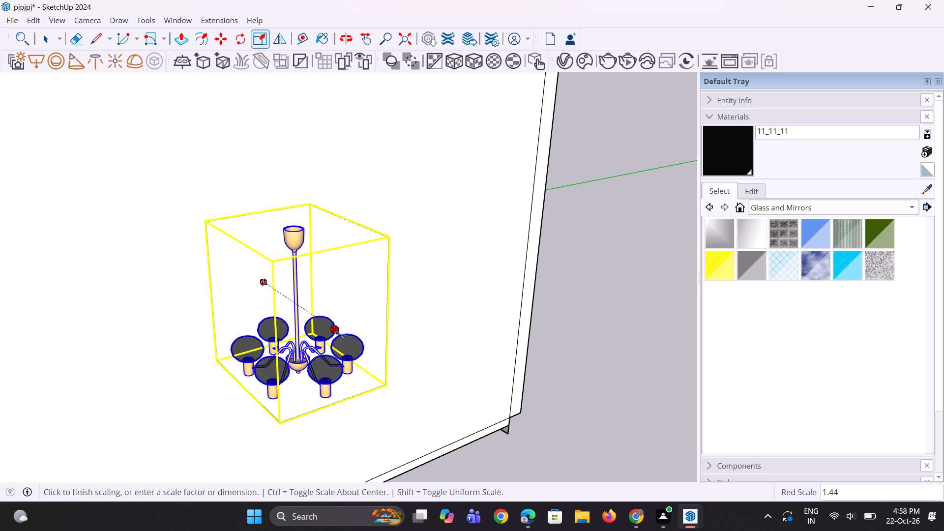
pyautogui.click(347, 342)
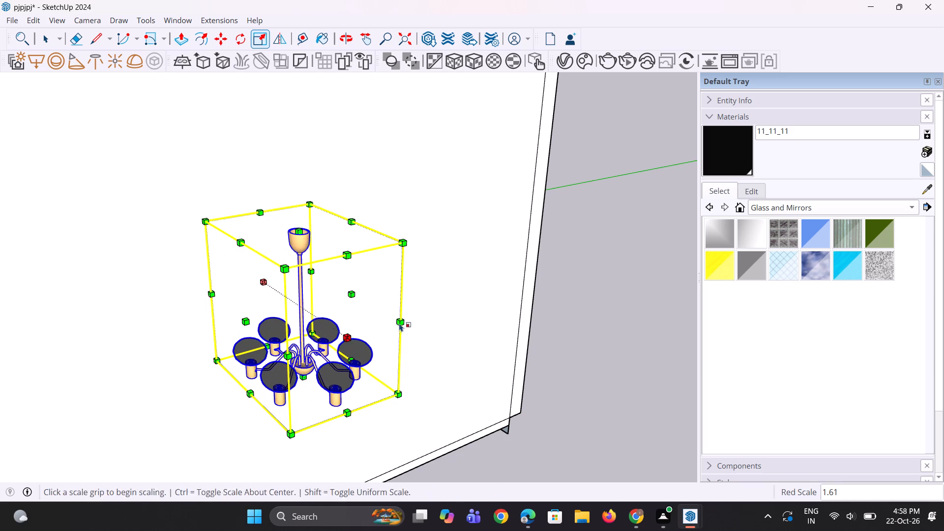
# Stretch the chandelier along the green axis from its opposite side by a factor of about 1.17.
pyautogui.moveTo(400, 323); pyautogui.dragTo(312, 321, button='middle')
pyautogui.scroll(1, 314, 321)
pyautogui.scroll(-4, 316, 320)
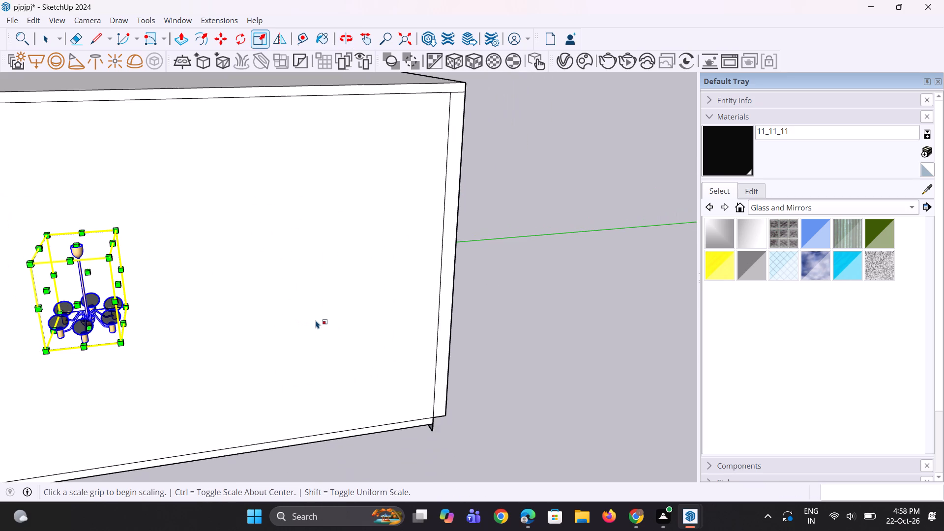
pyautogui.scroll(2, 174, 281)
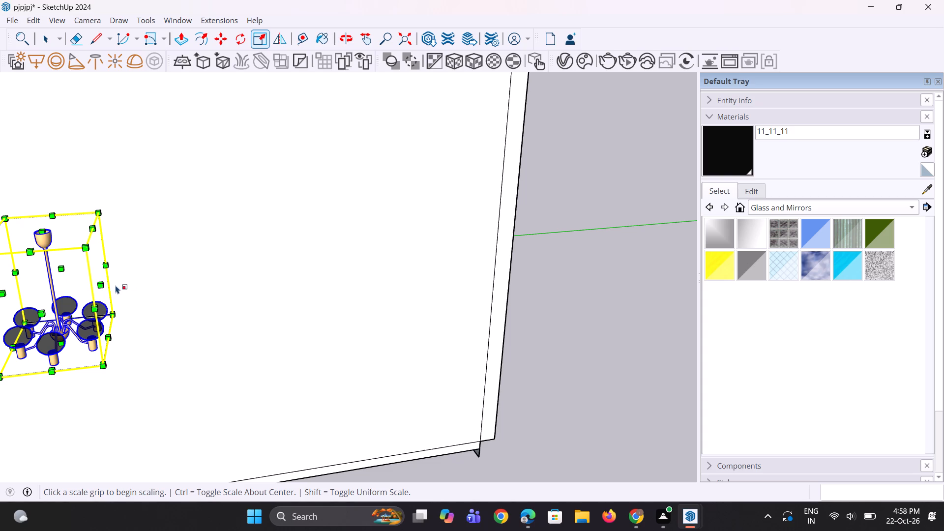
pyautogui.click(104, 290)
pyautogui.click(117, 287)
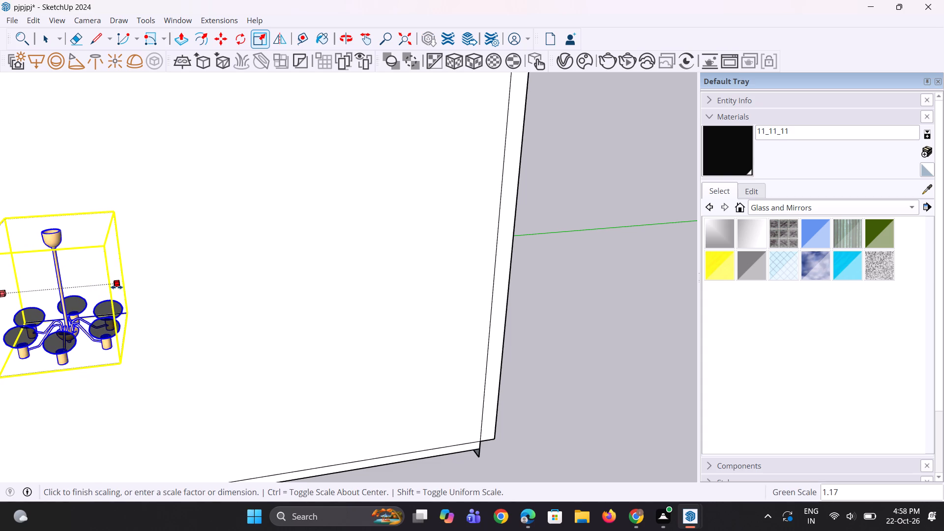
# Enlarge the chandelier uniformly from an upper corner to a scale of 1.28 and leave the Scale tool.
pyautogui.moveTo(128, 285); pyautogui.dragTo(324, 263, button='middle')
pyautogui.scroll(-3, 324, 264)
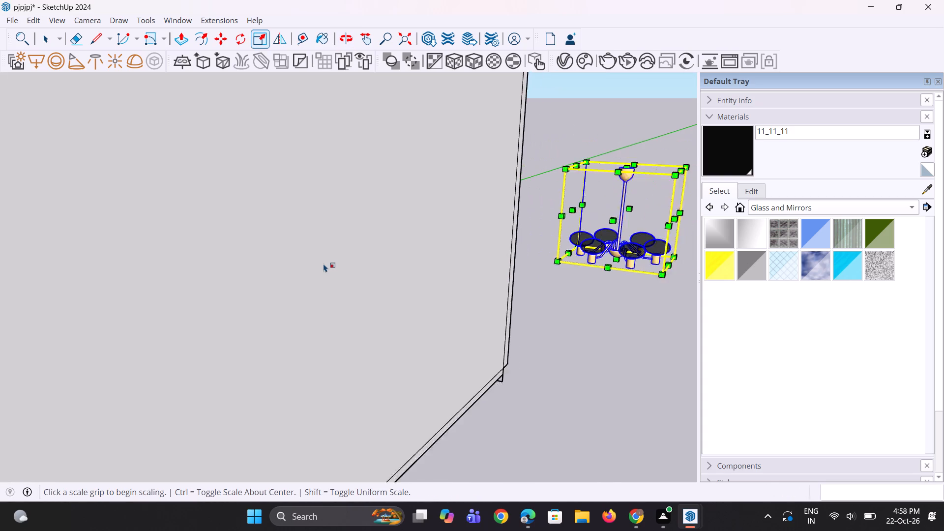
pyautogui.scroll(-2, 324, 264)
pyautogui.scroll(6, 513, 225)
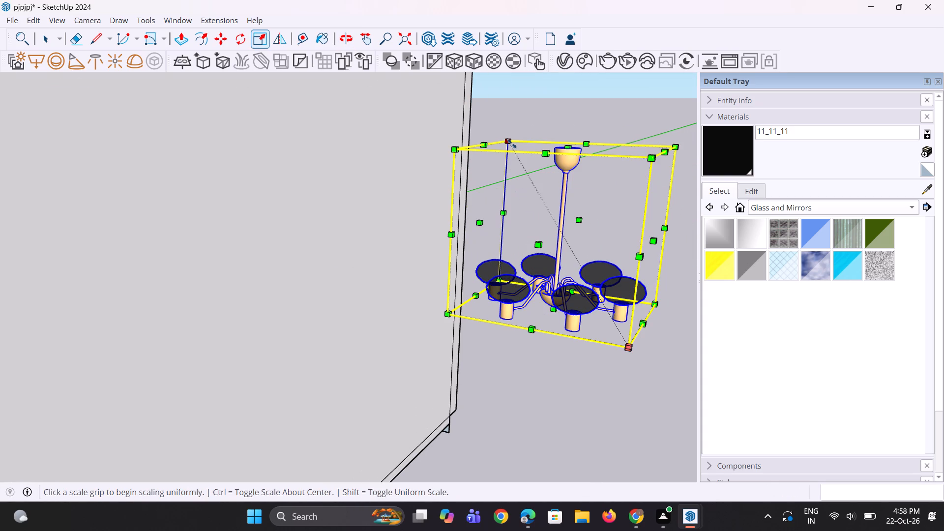
pyautogui.click(512, 144)
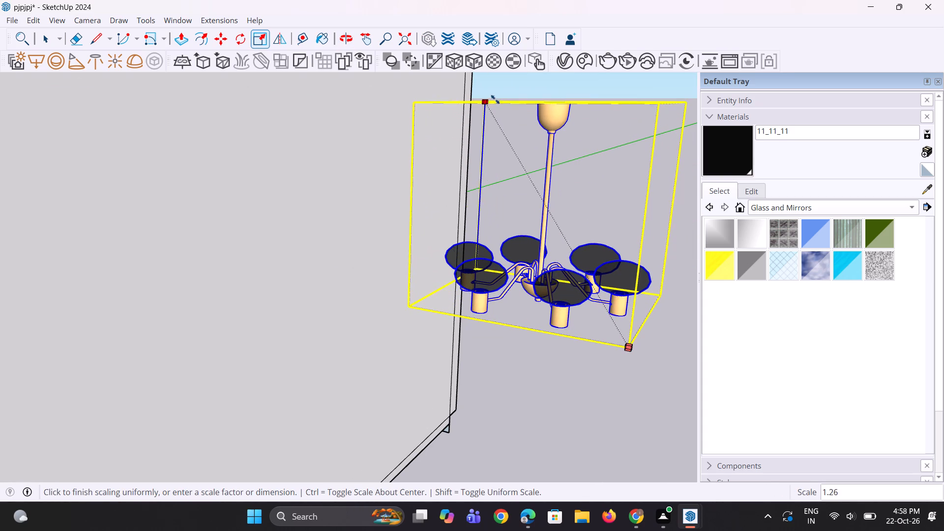
pyautogui.click(494, 96)
pyautogui.scroll(-5, 486, 260)
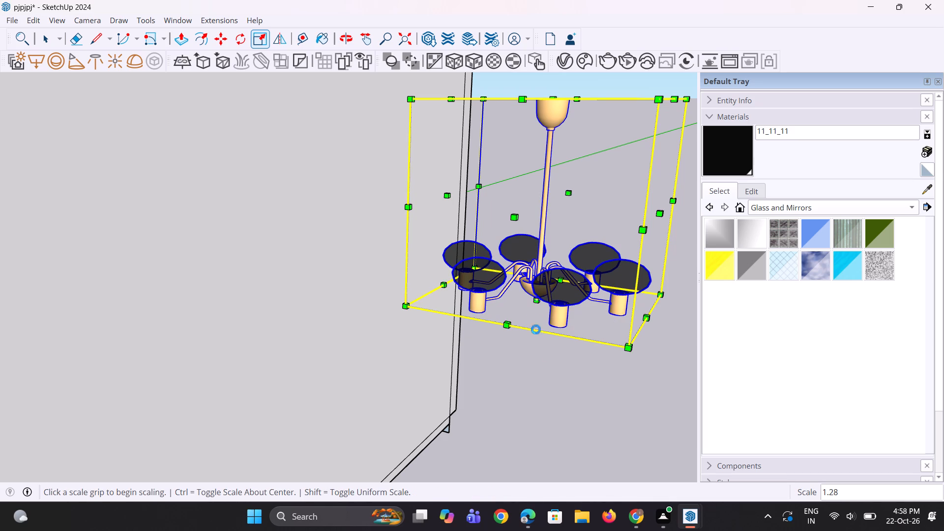
pyautogui.press('space')
pyautogui.press('space')
pyautogui.press('space')
pyautogui.press('space')
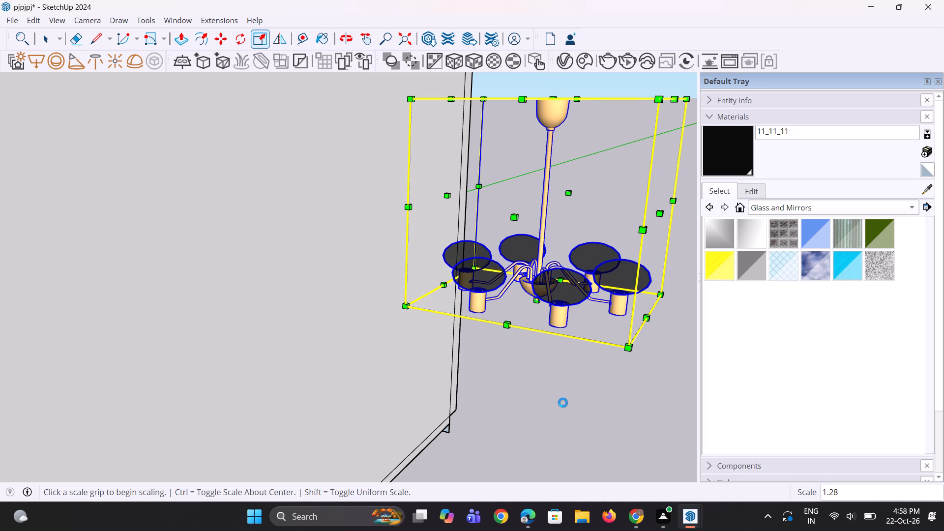
pyautogui.click(563, 403)
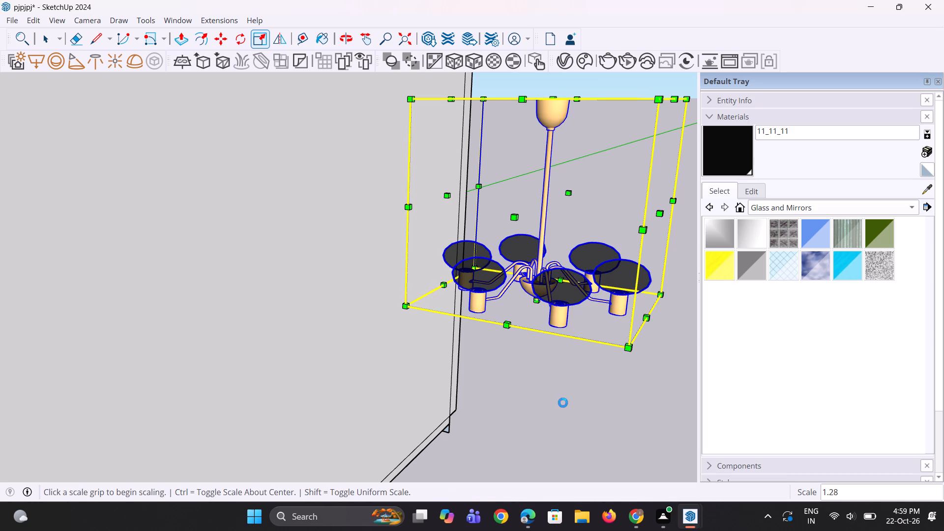
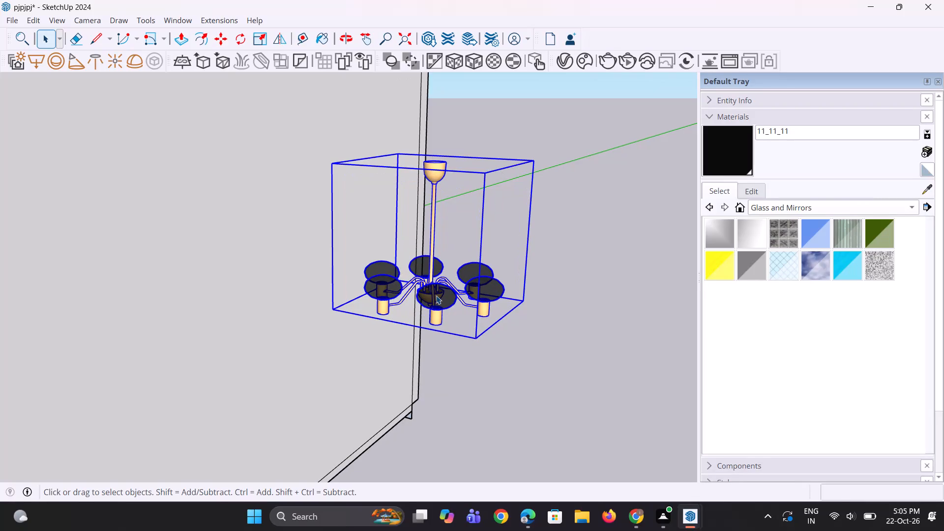
# Move the chandelier by its upper corner about 50' 9" from outside the building to beneath the room's recessed ceiling.
pyautogui.press('p')
pyautogui.press('m')
pyautogui.press('space')
pyautogui.click(440, 281)
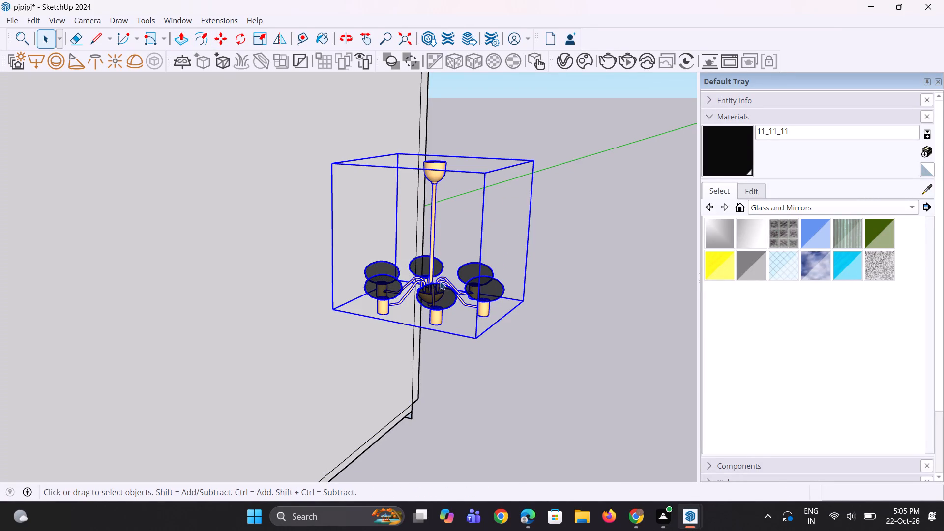
pyautogui.press('m')
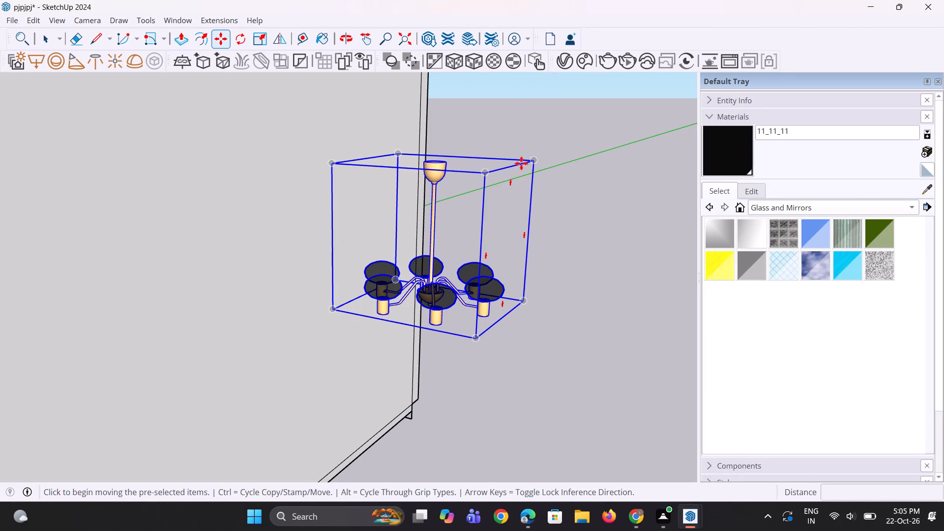
pyautogui.click(530, 161)
pyautogui.scroll(-12, 543, 233)
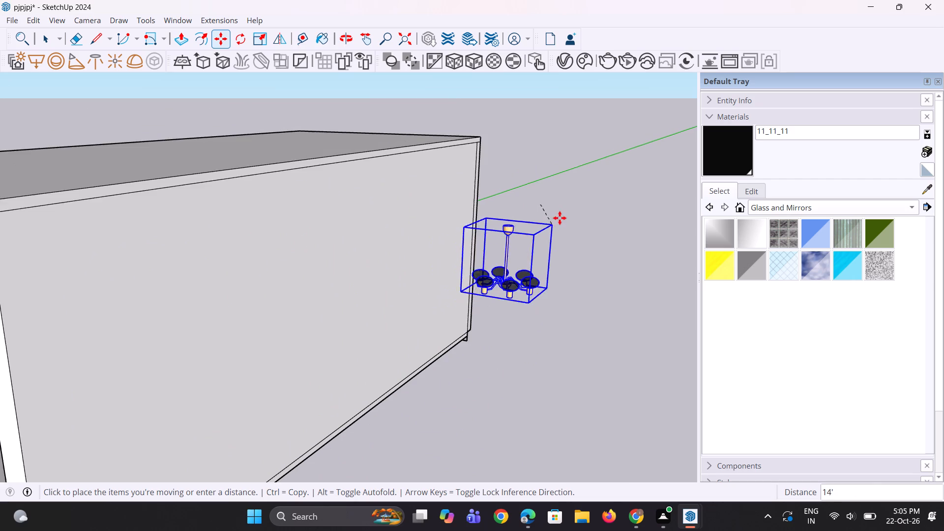
pyautogui.scroll(-7, 560, 218)
pyautogui.moveTo(308, 306); pyautogui.dragTo(368, 234, button='middle')
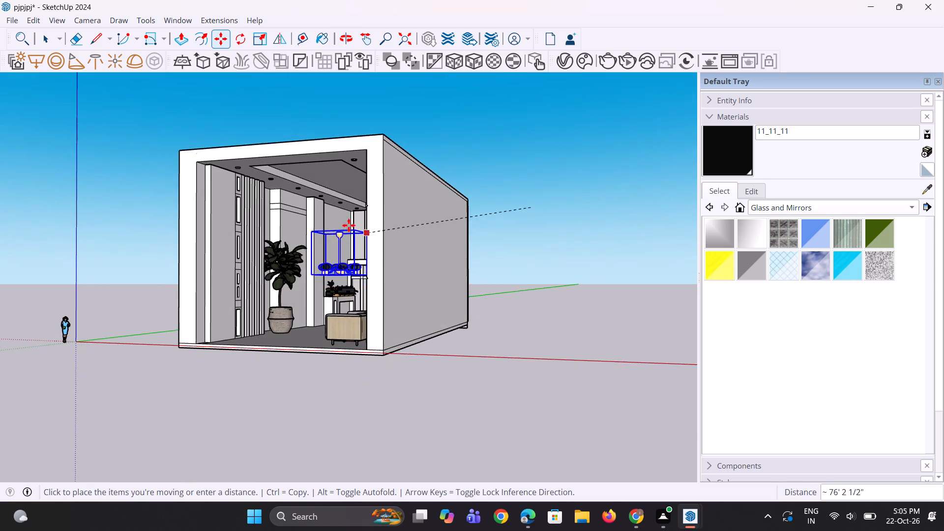
pyautogui.scroll(10, 340, 220)
pyautogui.scroll(3, 417, 201)
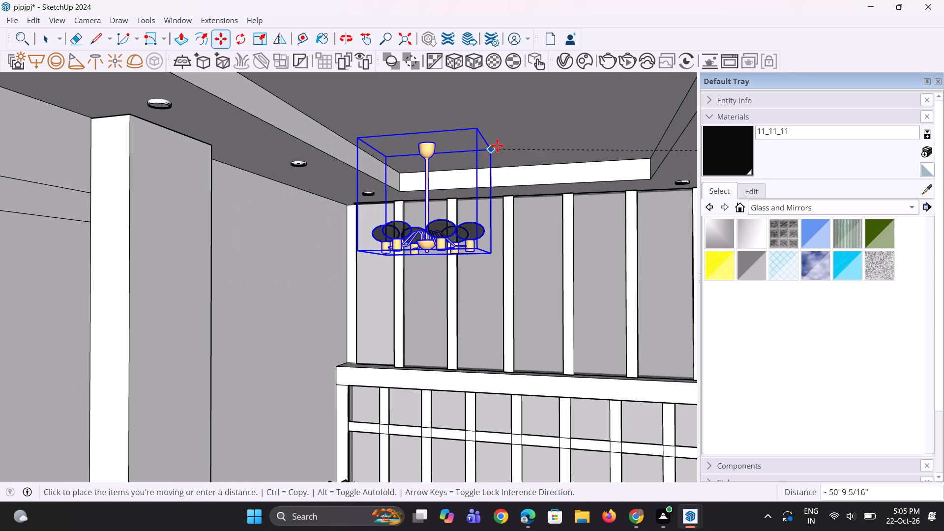
pyautogui.click(500, 145)
# Move the chandelier about 14' 1" along the green axis toward the far end of the recessed ceiling.
pyautogui.moveTo(374, 192); pyautogui.dragTo(329, 209, button='middle')
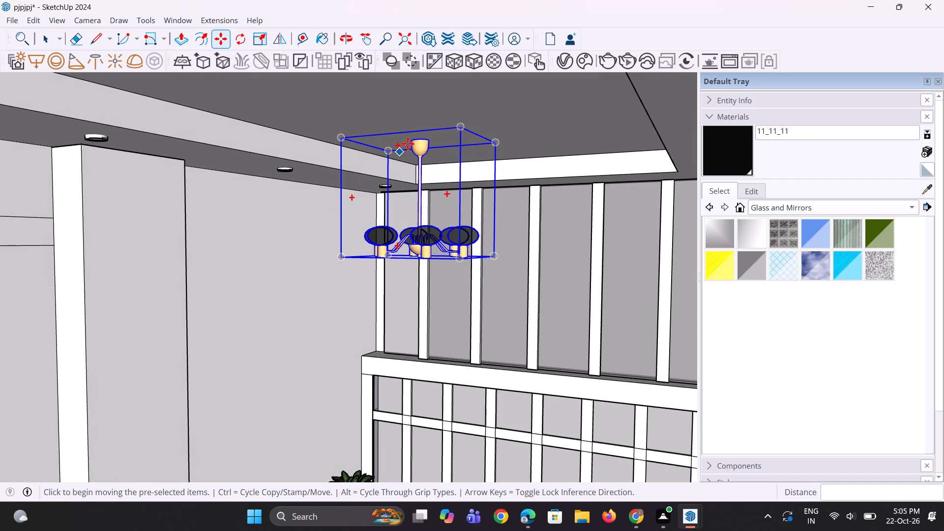
pyautogui.click(462, 130)
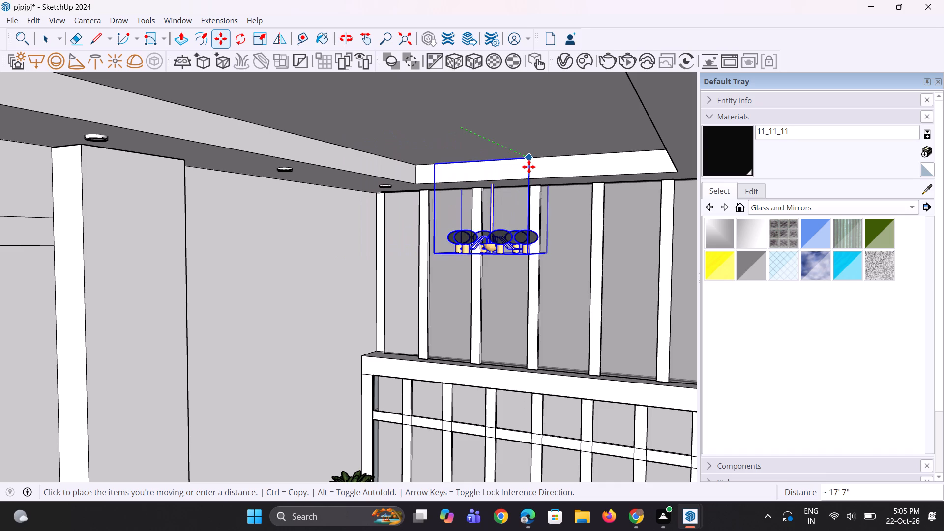
pyautogui.click(500, 155)
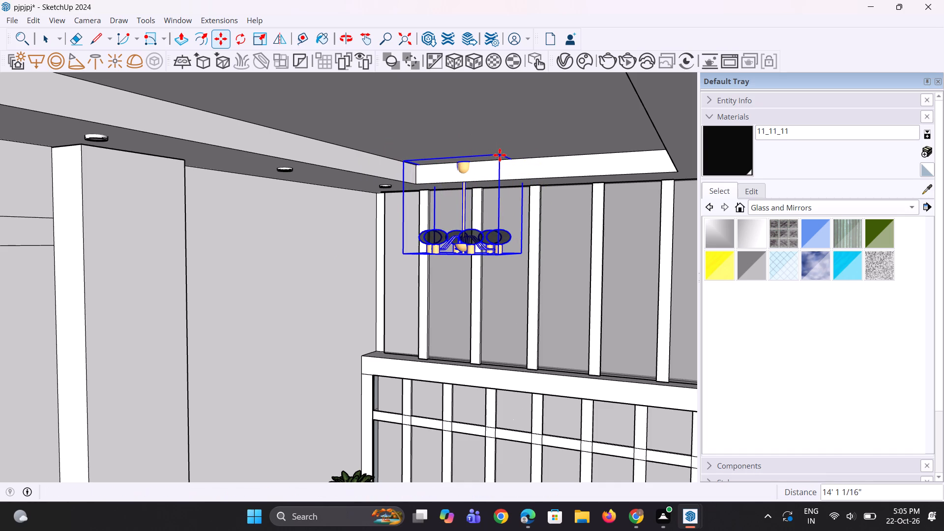
# Copy the chandelier about 34' along the recessed ceiling toward the room's open entrance.
pyautogui.scroll(-4, 503, 155)
pyautogui.moveTo(503, 157); pyautogui.dragTo(525, 158, button='middle')
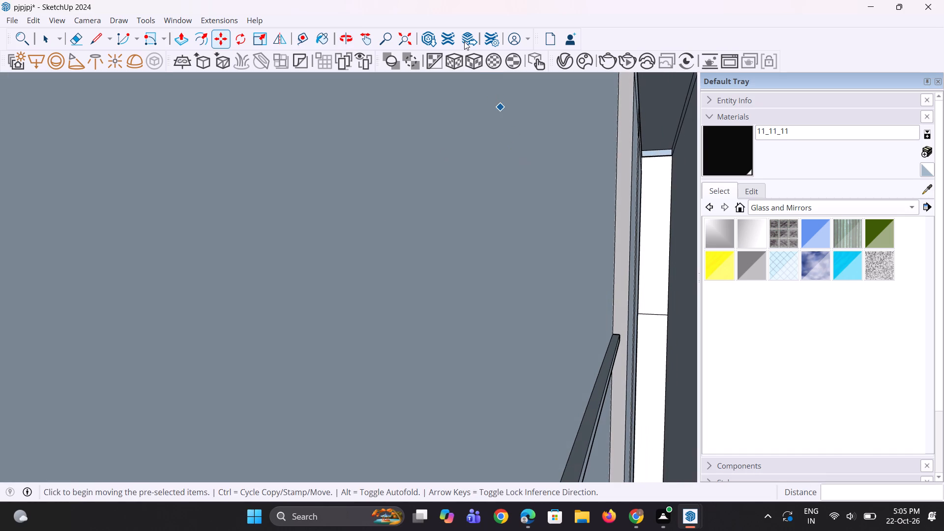
pyautogui.click(400, 36)
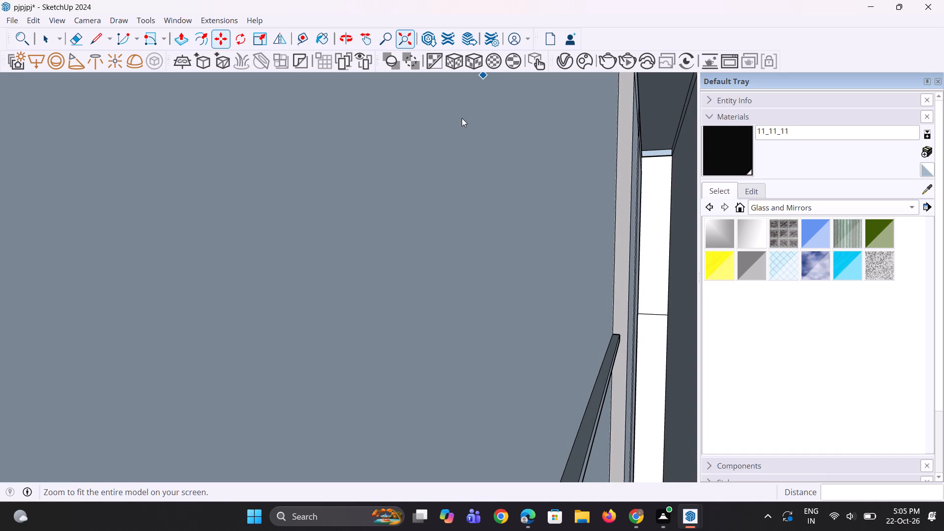
pyautogui.scroll(1, 286, 269)
pyautogui.moveTo(286, 269); pyautogui.dragTo(395, 251, button='middle')
pyautogui.scroll(5, 278, 248)
pyautogui.press('m')
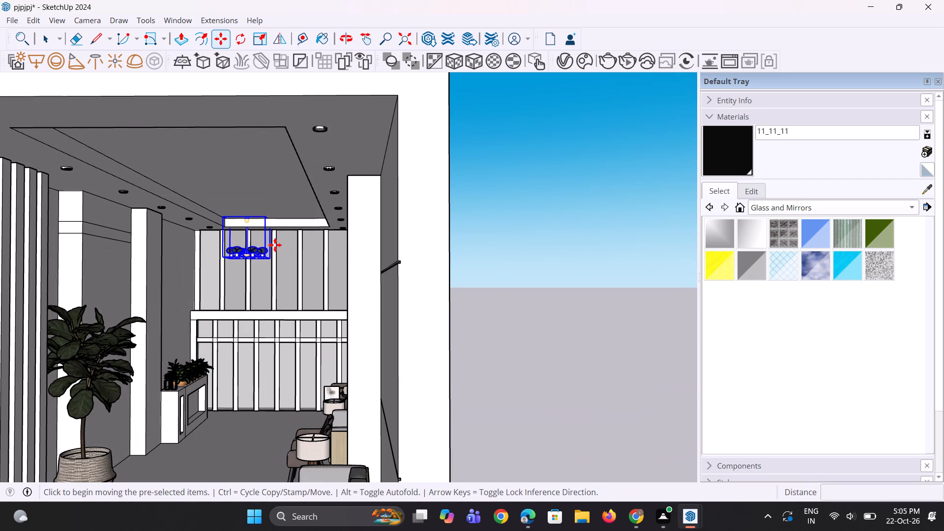
pyautogui.scroll(2, 272, 236)
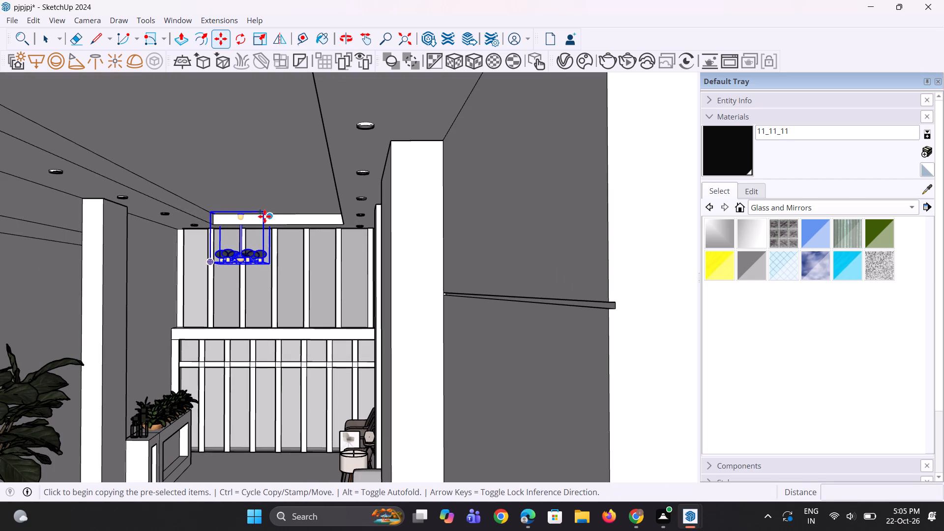
pyautogui.click(265, 216)
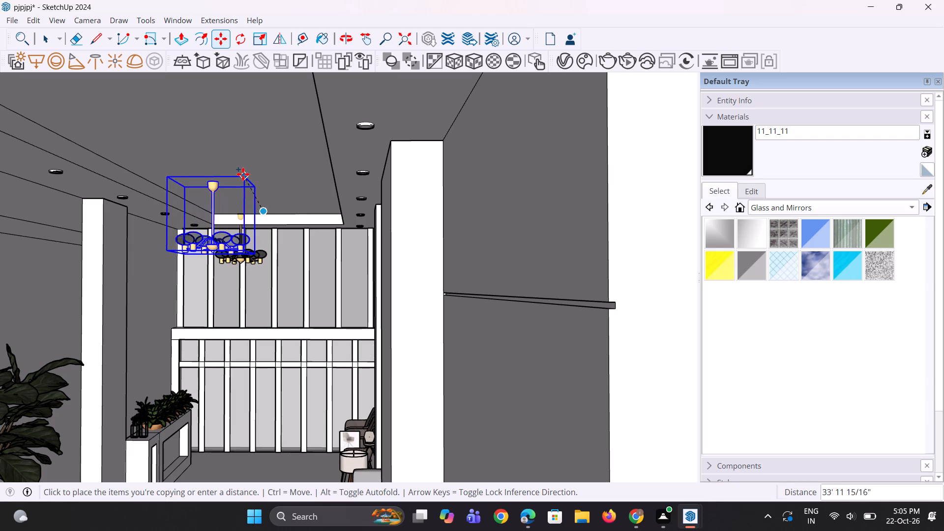
pyautogui.click(241, 171)
pyautogui.moveTo(241, 175); pyautogui.dragTo(218, 183, button='middle')
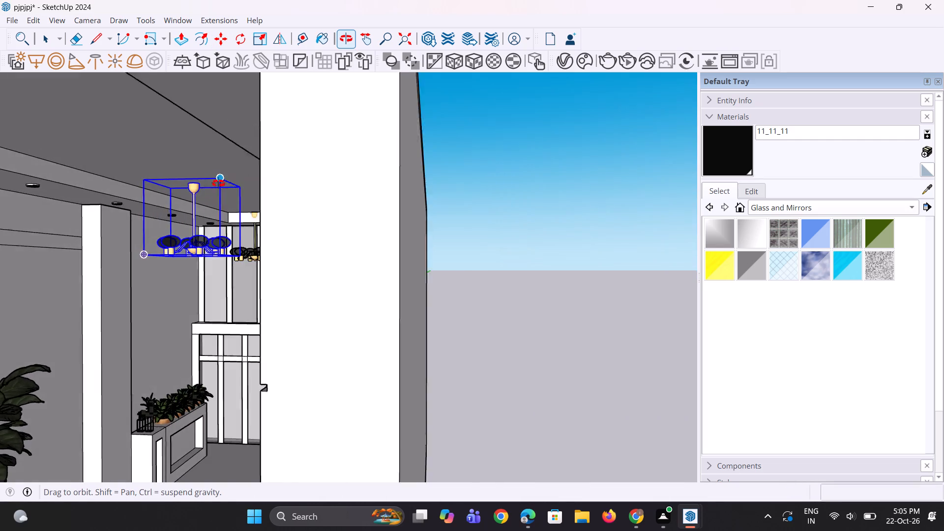
pyautogui.moveTo(218, 183); pyautogui.dragTo(313, 179, button='middle')
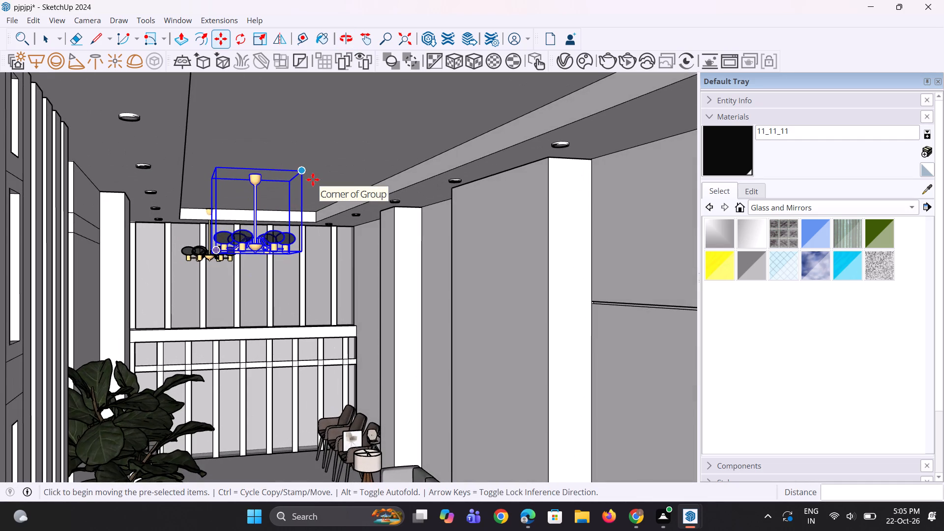
# Multiply the chandelier copy by 2 at the same spacing to form a row, and clear the selection.
pyautogui.write('*2')
pyautogui.press('Return')
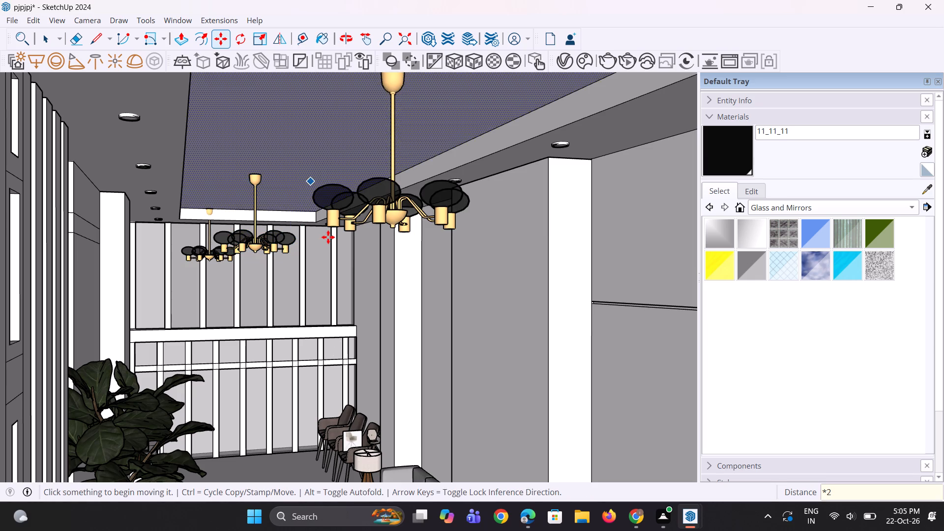
pyautogui.scroll(-5, 328, 237)
pyautogui.moveTo(309, 238); pyautogui.dragTo(244, 211, button='middle')
pyautogui.press('space')
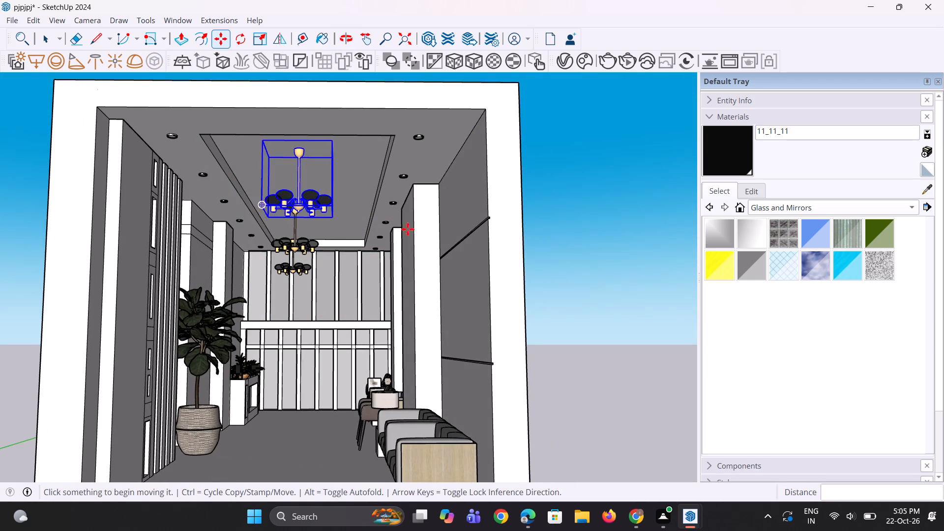
pyautogui.press('space')
pyautogui.press('space')
pyautogui.click(586, 262)
# Paint the entrance-facing and room-facing sides of the near column behind the seating with Wood Cherry Original.
pyautogui.moveTo(475, 259); pyautogui.dragTo(378, 260, button='middle')
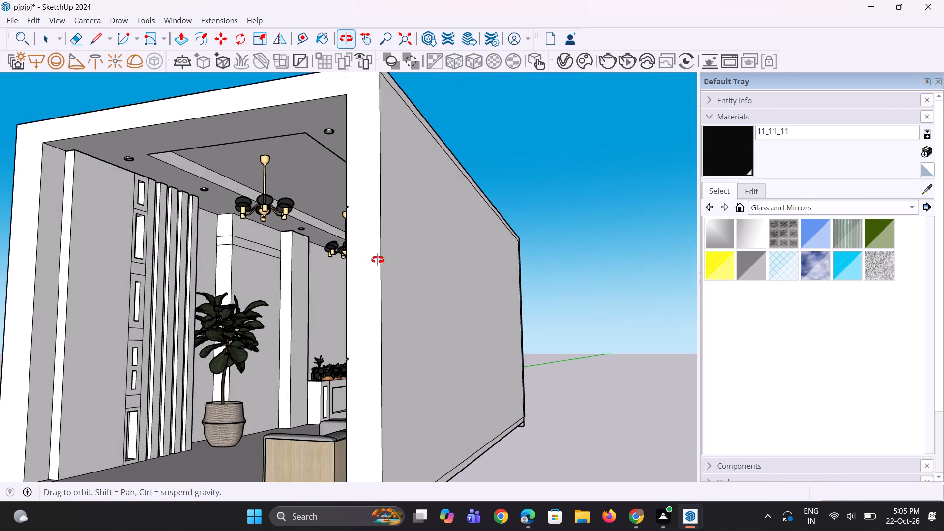
pyautogui.moveTo(378, 260); pyautogui.dragTo(403, 257, button='middle')
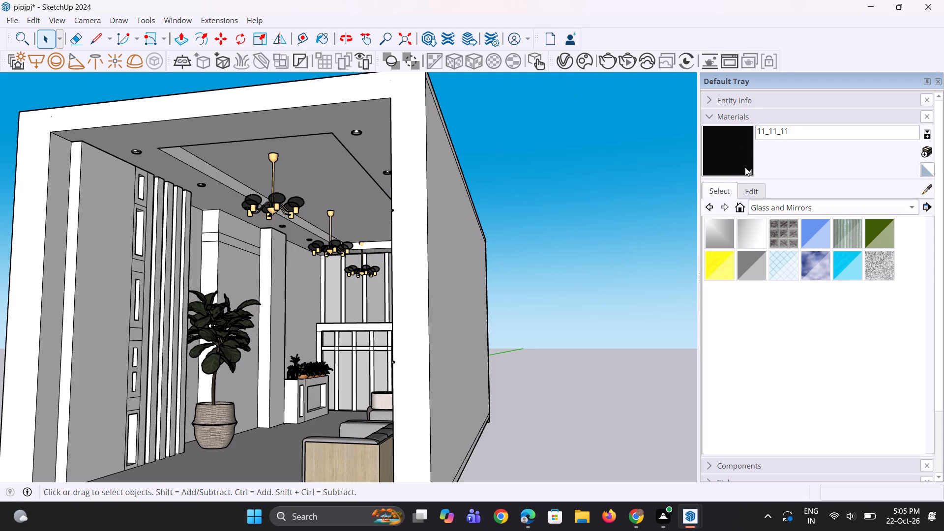
pyautogui.click(773, 207)
pyautogui.click(773, 309)
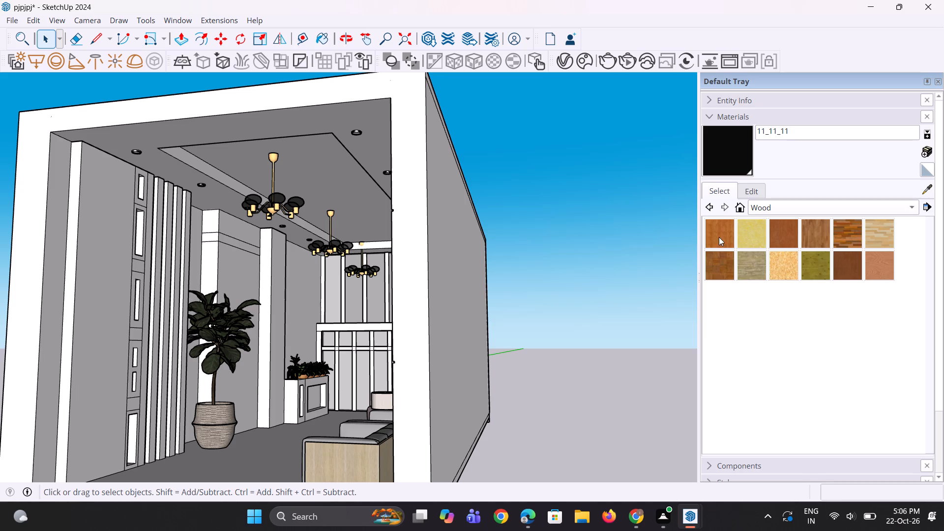
pyautogui.click(781, 233)
pyautogui.moveTo(427, 347); pyautogui.dragTo(531, 325, button='middle')
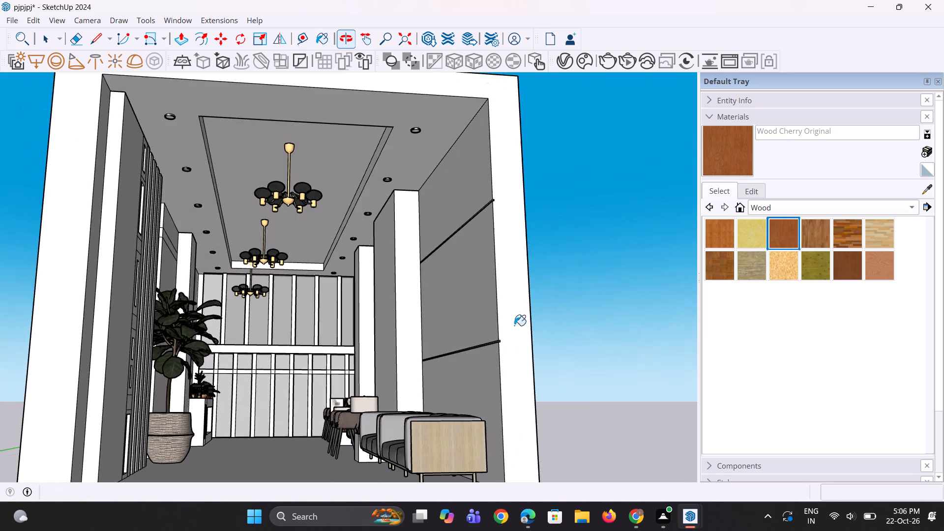
pyautogui.scroll(3, 395, 313)
pyautogui.click(416, 316)
pyautogui.click(393, 320)
pyautogui.moveTo(391, 326); pyautogui.dragTo(423, 338, button='middle')
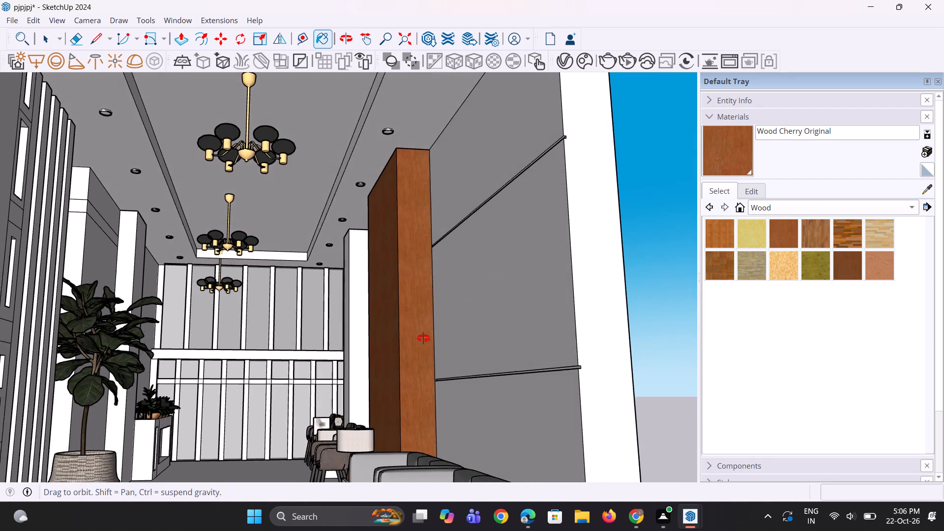
# Paint the near column's remaining side and the far seating-side column's two visible faces with Wood Cherry Original.
pyautogui.moveTo(423, 338); pyautogui.dragTo(512, 354, button='middle')
pyautogui.scroll(8, 434, 316)
pyautogui.moveTo(454, 316); pyautogui.dragTo(434, 313, button='middle')
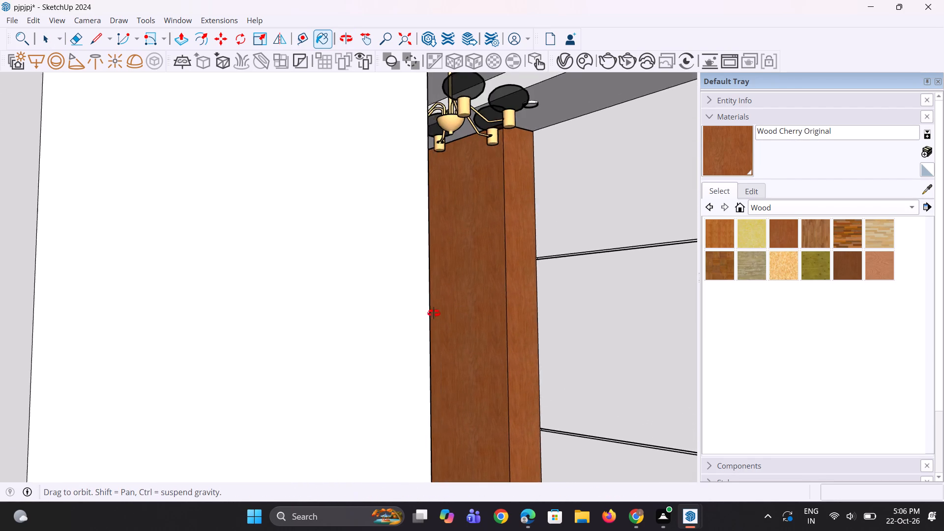
pyautogui.moveTo(434, 313); pyautogui.dragTo(408, 313, button='middle')
pyautogui.scroll(8, 412, 291)
pyautogui.moveTo(373, 308); pyautogui.dragTo(501, 318, button='middle')
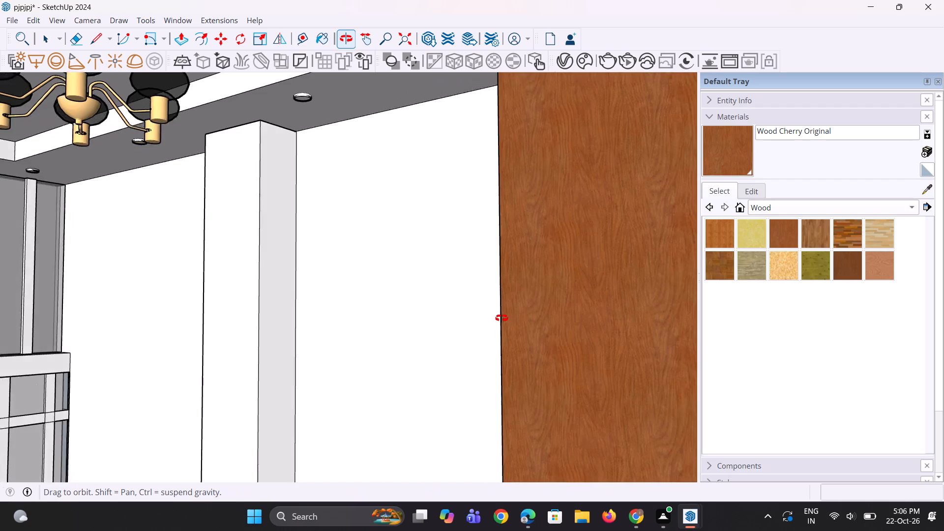
pyautogui.moveTo(501, 318); pyautogui.dragTo(503, 331, button='middle')
pyautogui.scroll(5, 508, 329)
pyautogui.moveTo(516, 330); pyautogui.dragTo(530, 330, button='middle')
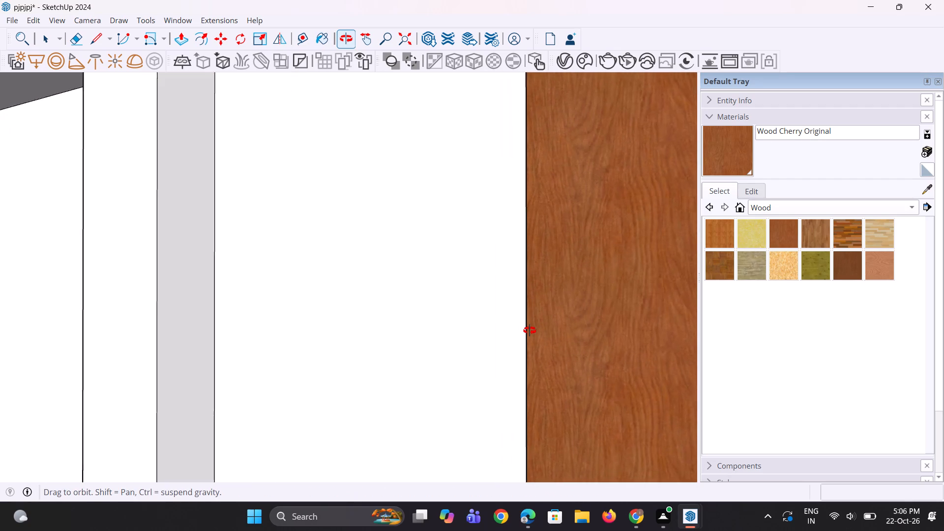
pyautogui.moveTo(530, 330); pyautogui.dragTo(587, 343, button='middle')
pyautogui.scroll(1, 530, 330)
pyautogui.moveTo(611, 345); pyautogui.dragTo(649, 350, button='middle')
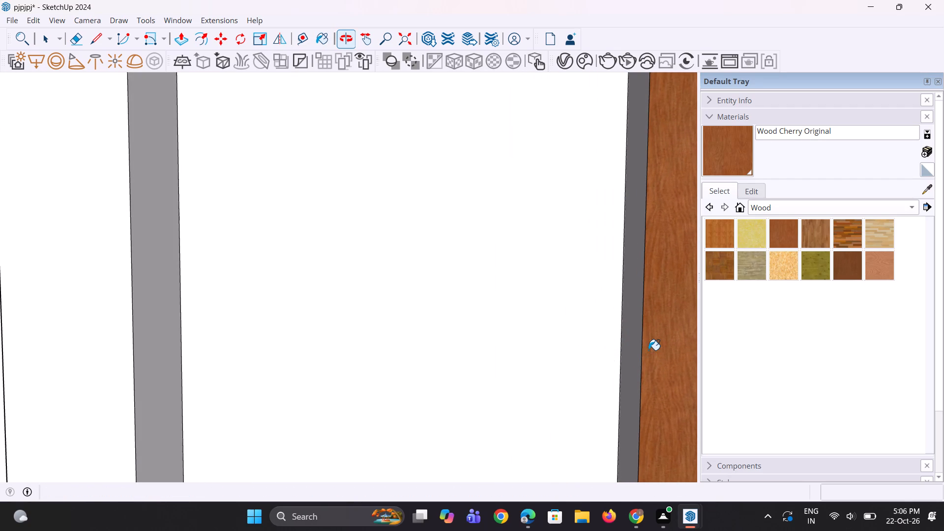
pyautogui.click(629, 340)
pyautogui.click(162, 375)
pyautogui.click(88, 375)
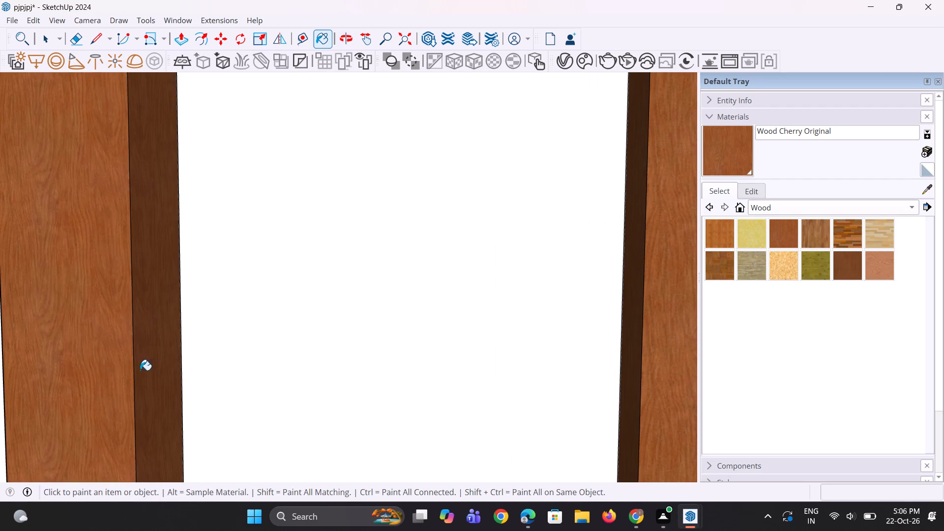
# Inspect the cherry-finished columns along the seating side of the waiting room.
pyautogui.scroll(-6, 171, 366)
pyautogui.moveTo(196, 358); pyautogui.dragTo(70, 354, button='middle')
pyautogui.click(407, 39)
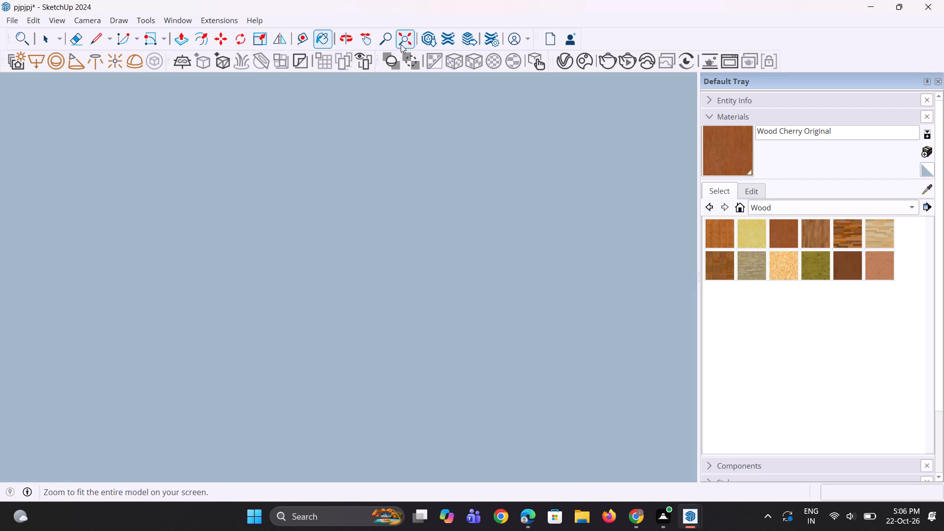
pyautogui.scroll(2, 458, 267)
pyautogui.moveTo(456, 267); pyautogui.dragTo(349, 284, button='middle')
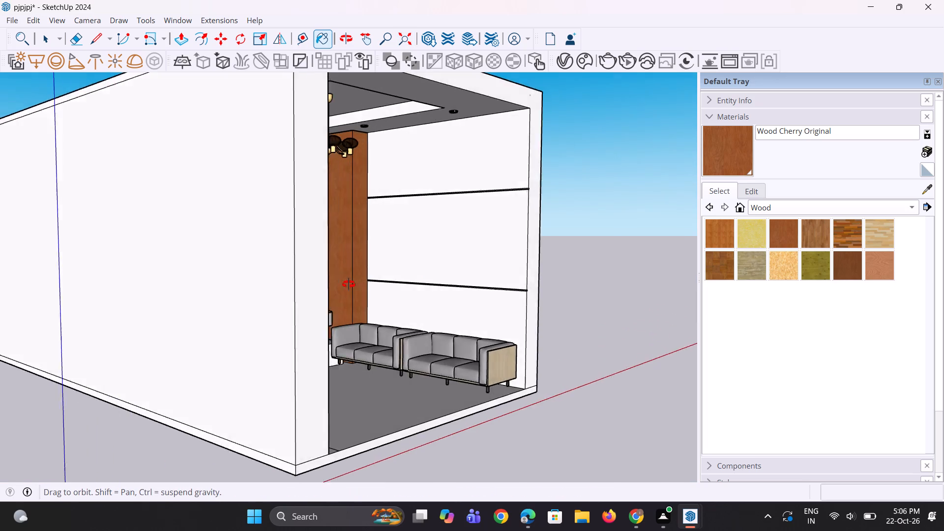
pyautogui.moveTo(349, 284); pyautogui.dragTo(336, 274, button='middle')
pyautogui.scroll(10, 299, 230)
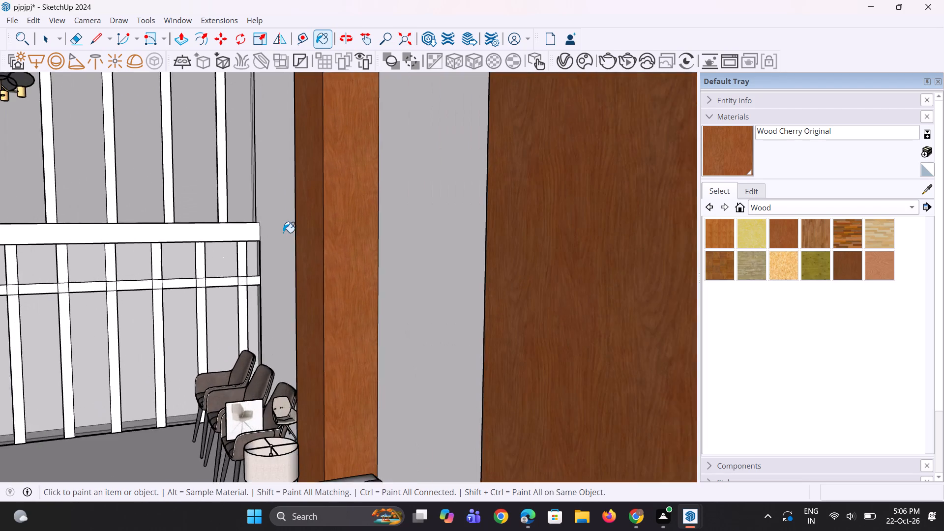
pyautogui.scroll(6, 283, 233)
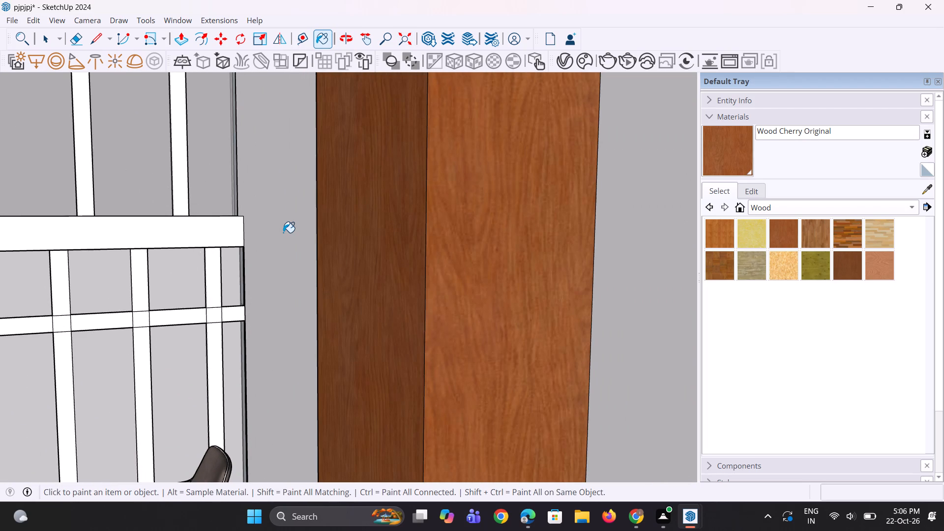
pyautogui.scroll(-19, 283, 233)
# Paint the two visible faces of the column beside the planter, opposite the seating, with Wood Cherry Original.
pyautogui.moveTo(290, 230); pyautogui.dragTo(172, 231, button='middle')
pyautogui.scroll(1, 180, 220)
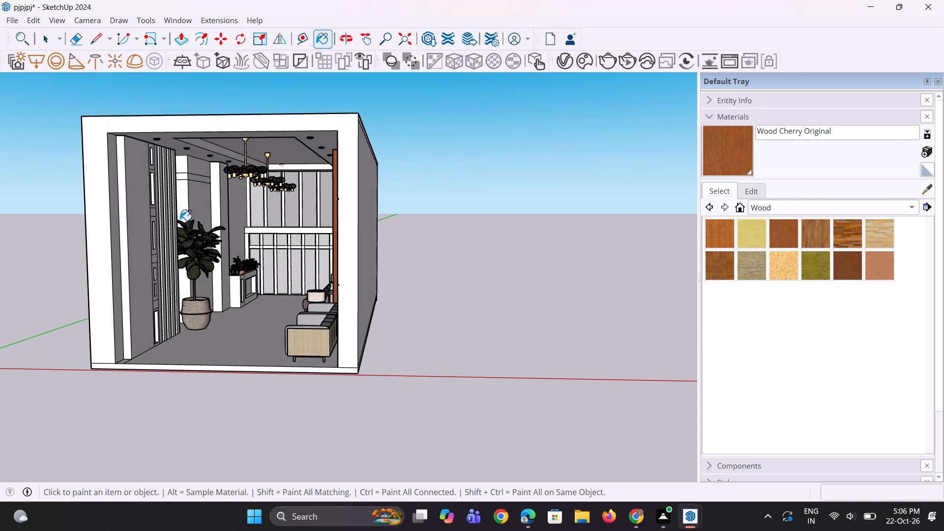
pyautogui.scroll(9, 180, 220)
pyautogui.moveTo(216, 226); pyautogui.dragTo(159, 224, button='middle')
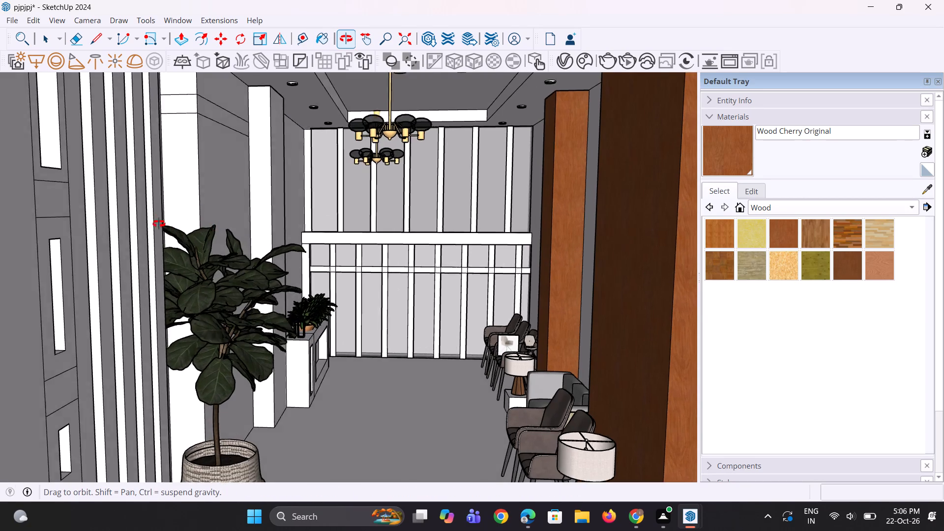
pyautogui.moveTo(159, 224); pyautogui.dragTo(147, 219, button='middle')
pyautogui.scroll(4, 217, 216)
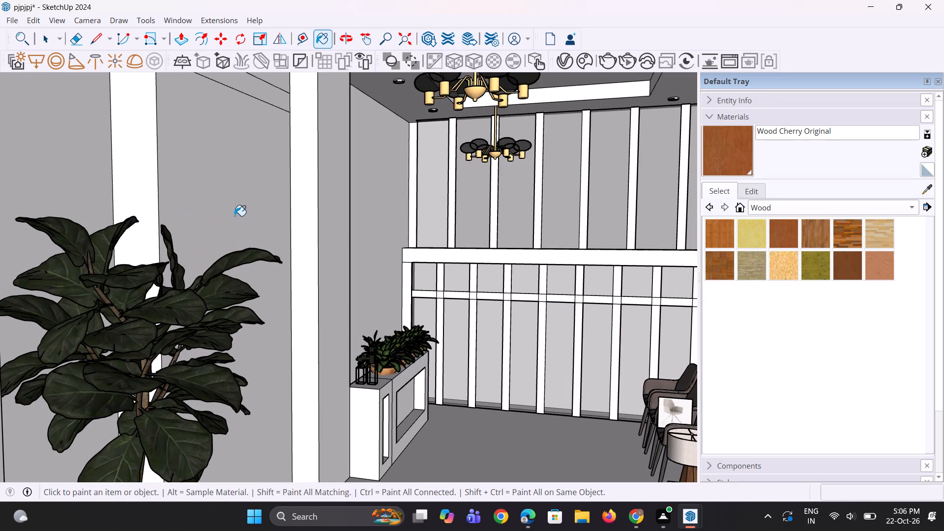
pyautogui.click(302, 242)
pyautogui.click(338, 241)
# Paint the main lower wall panel behind the potted plant and its entrance-facing side with Wood Floor Dark.
pyautogui.scroll(-10, 332, 258)
pyautogui.moveTo(299, 258); pyautogui.dragTo(275, 267, button='middle')
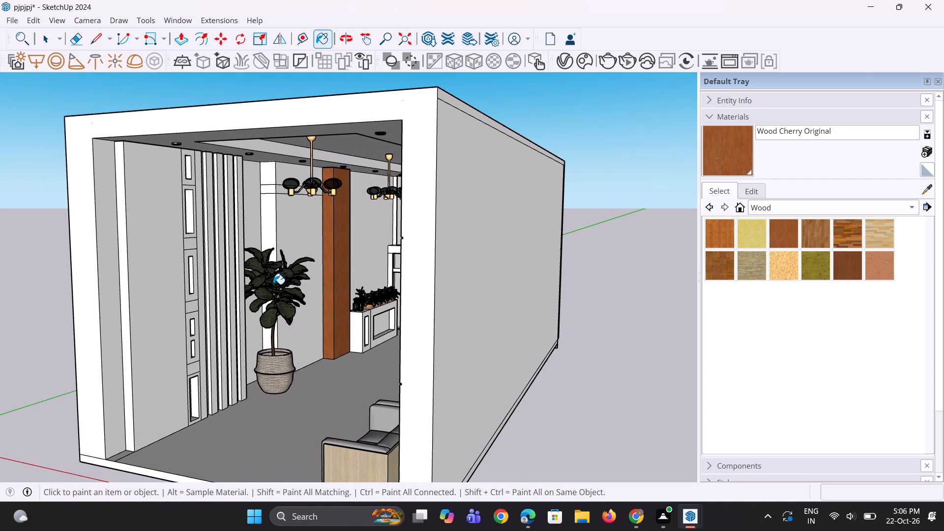
pyautogui.click(839, 236)
pyautogui.scroll(3, 296, 249)
pyautogui.click(296, 242)
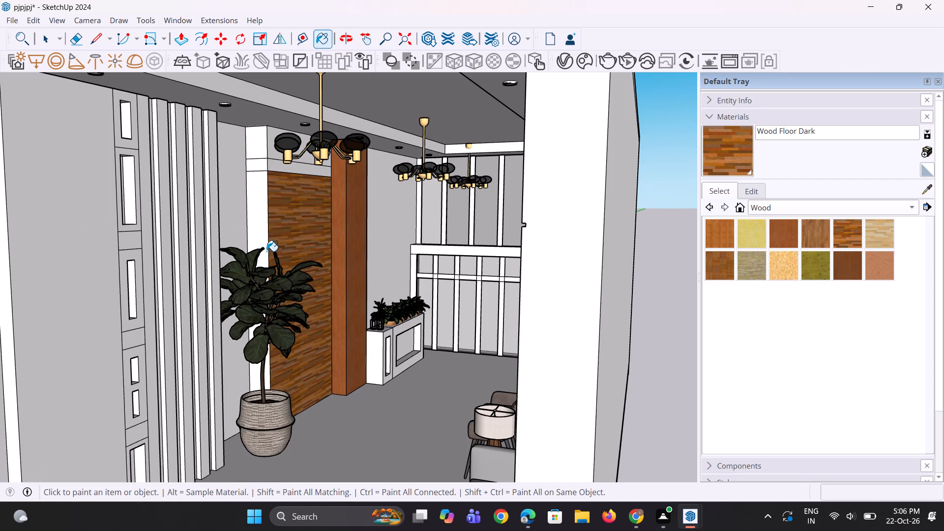
pyautogui.click(260, 235)
# Paint the wall panel nearest the entrance, opposite the seating, and its narrow side face with Wood Floor Dark.
pyautogui.scroll(-3, 237, 262)
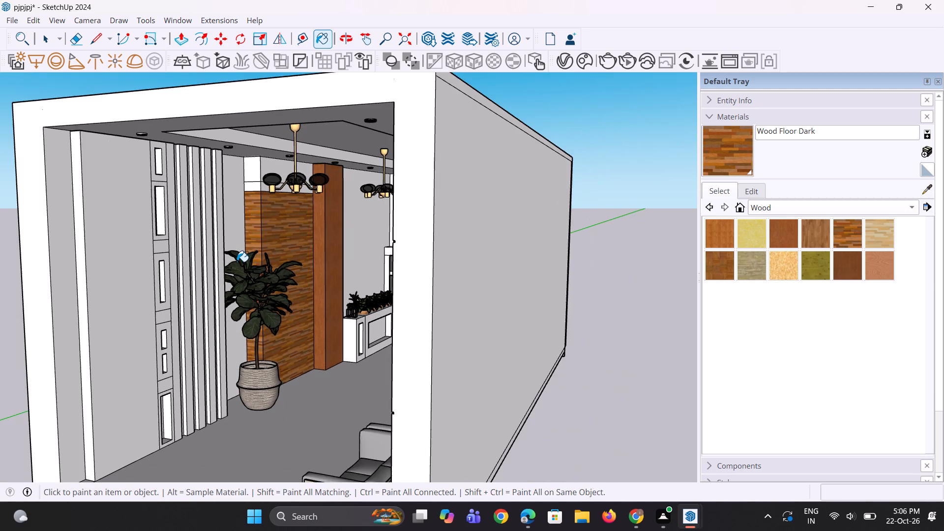
pyautogui.scroll(-3, 237, 262)
pyautogui.click(163, 306)
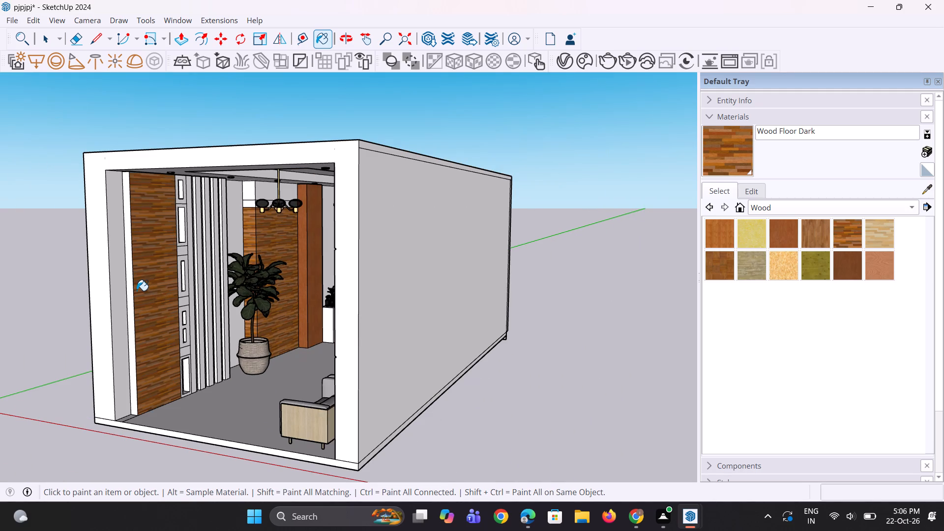
pyautogui.click(129, 282)
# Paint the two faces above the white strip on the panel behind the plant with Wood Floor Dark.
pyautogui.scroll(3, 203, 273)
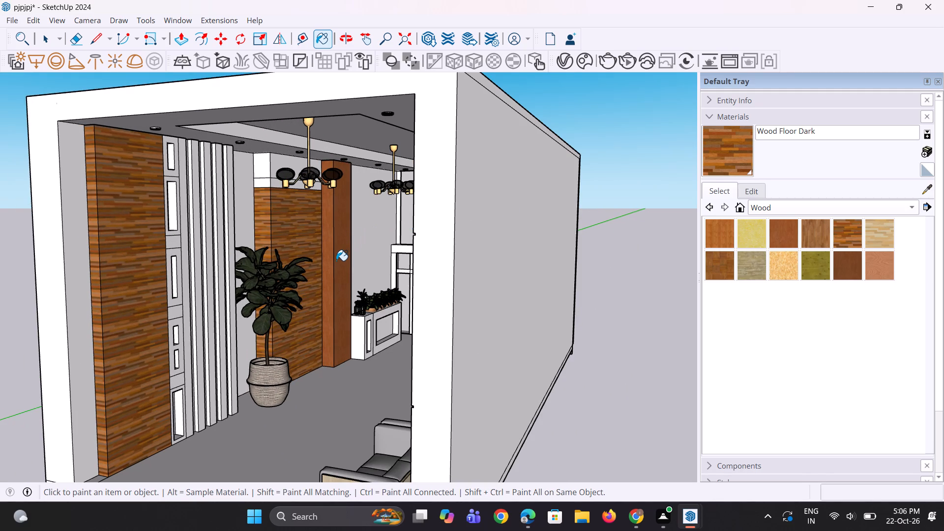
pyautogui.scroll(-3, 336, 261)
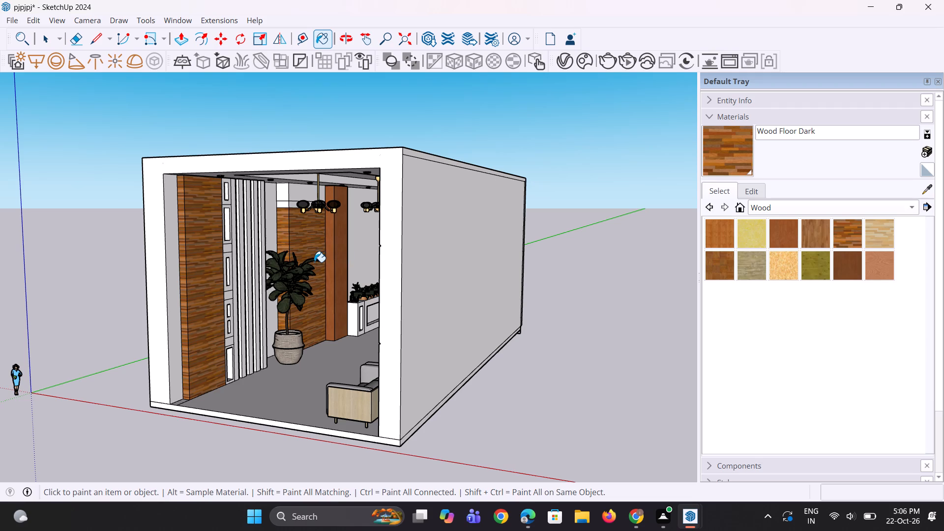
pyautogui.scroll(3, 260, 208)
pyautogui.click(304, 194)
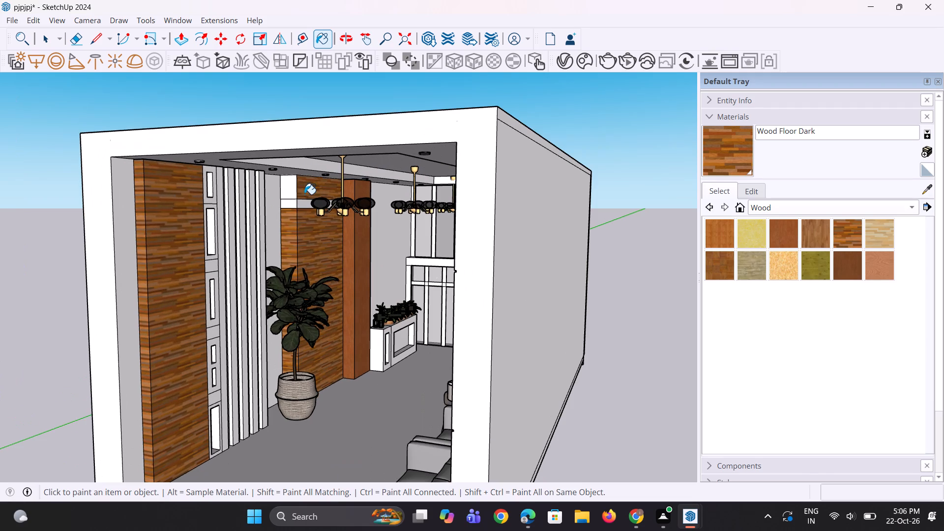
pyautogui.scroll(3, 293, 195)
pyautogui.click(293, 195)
# Paint the two faces above the white strip on the panel behind the plant with Wood Floor Light.
pyautogui.scroll(-5, 301, 255)
pyautogui.scroll(1, 301, 255)
pyautogui.moveTo(301, 255); pyautogui.dragTo(346, 257, button='middle')
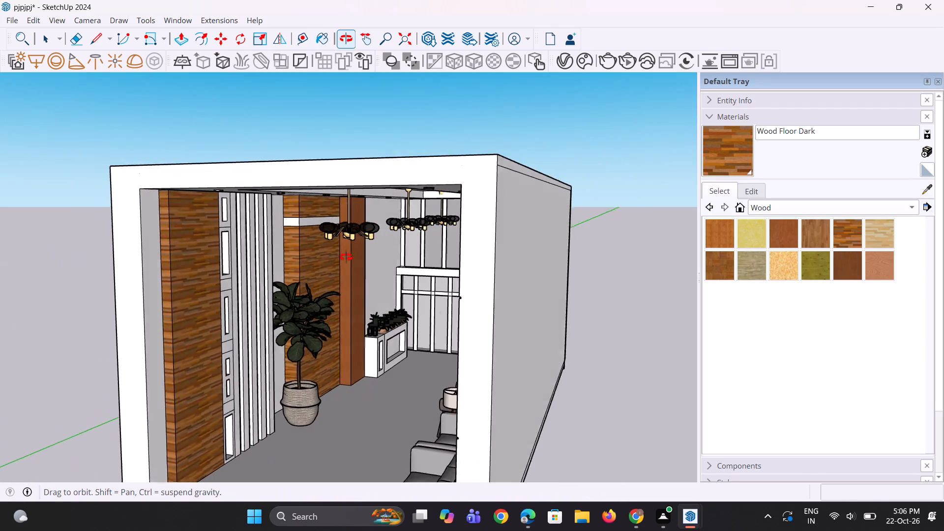
pyautogui.moveTo(346, 257); pyautogui.dragTo(470, 232, button='middle')
pyautogui.scroll(-1, 449, 246)
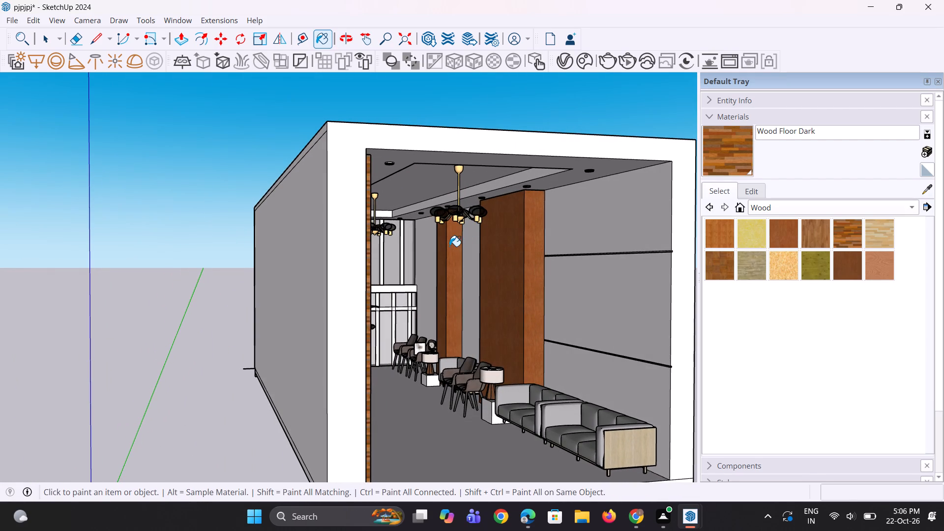
pyautogui.scroll(-4, 449, 246)
pyautogui.moveTo(448, 247); pyautogui.dragTo(302, 230, button='middle')
pyautogui.scroll(2, 428, 209)
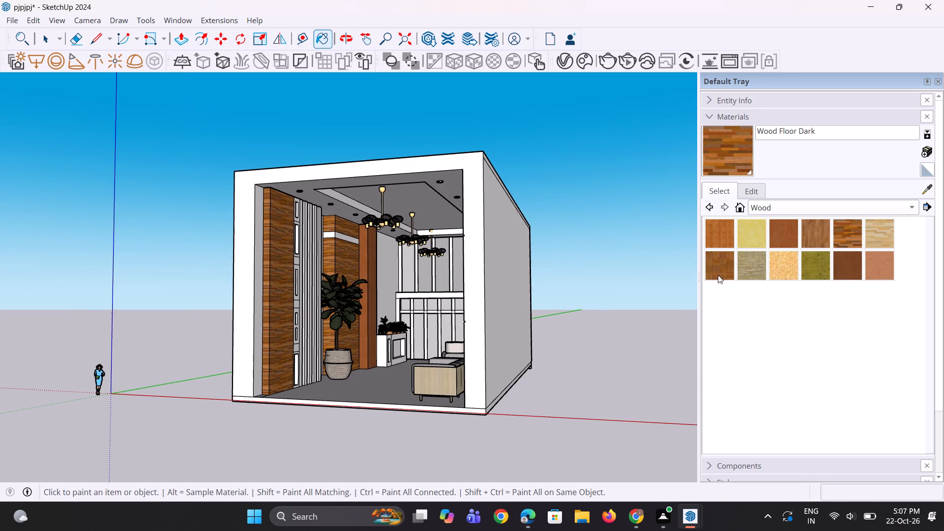
pyautogui.click(869, 236)
pyautogui.scroll(2, 571, 248)
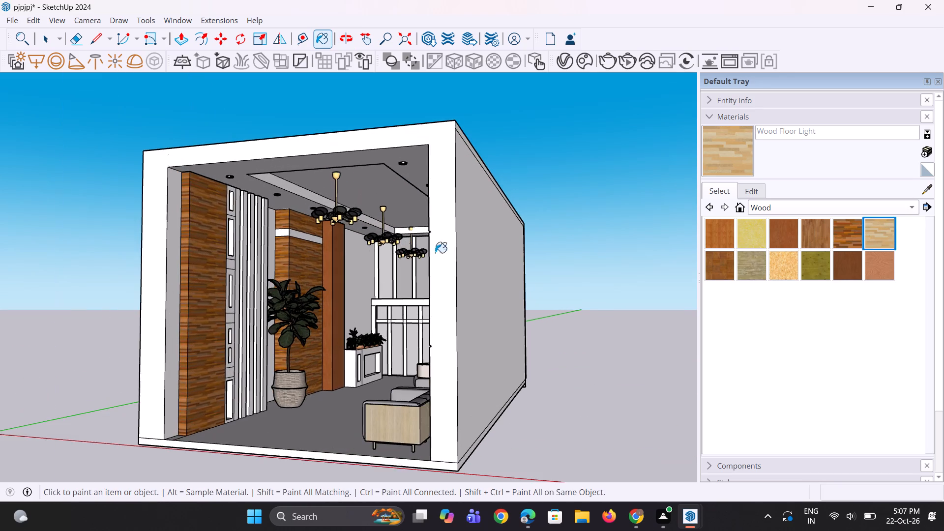
pyautogui.scroll(6, 302, 250)
pyautogui.click(299, 203)
pyautogui.click(265, 206)
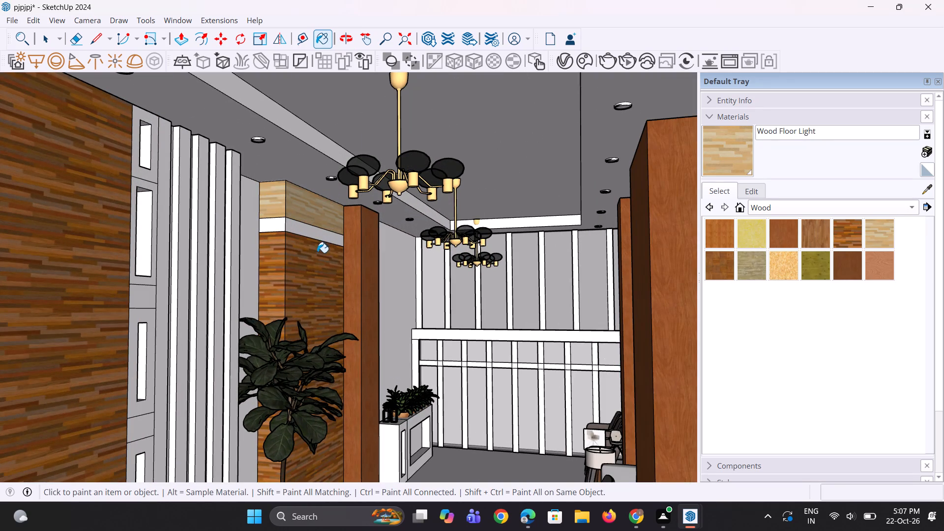
# Paint the front and entrance-facing side of the vertical slat nearest the entrance with Wood Cherry Original.
pyautogui.scroll(-5, 287, 344)
pyautogui.moveTo(302, 338); pyautogui.dragTo(281, 346, button='middle')
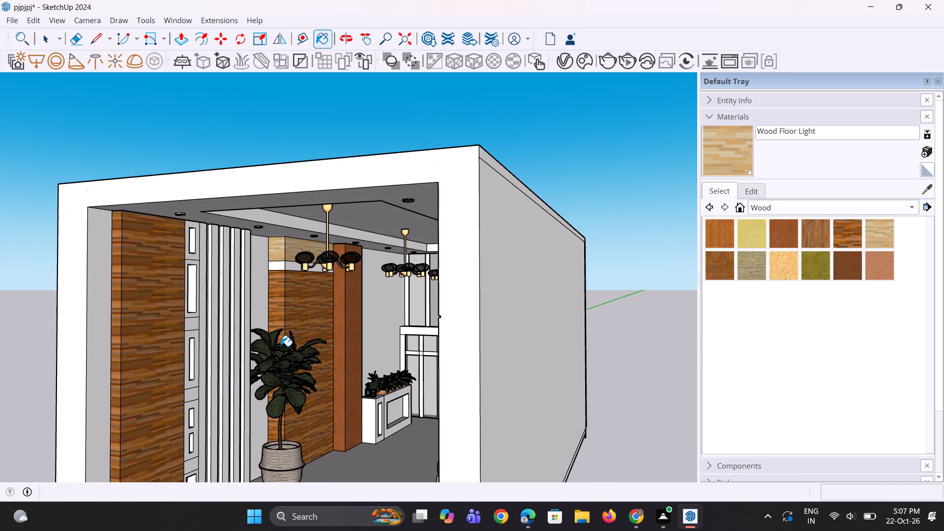
pyautogui.scroll(-3, 286, 346)
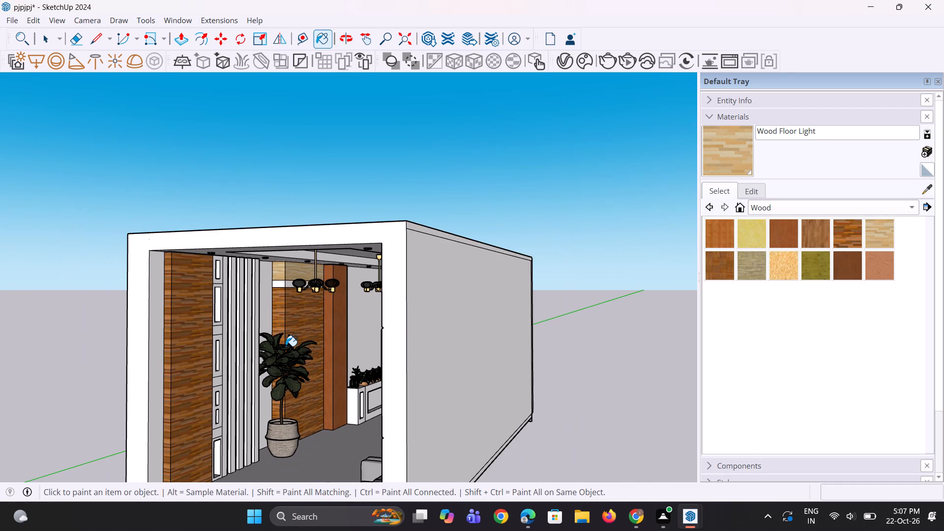
pyautogui.scroll(-4, 286, 346)
pyautogui.click(773, 230)
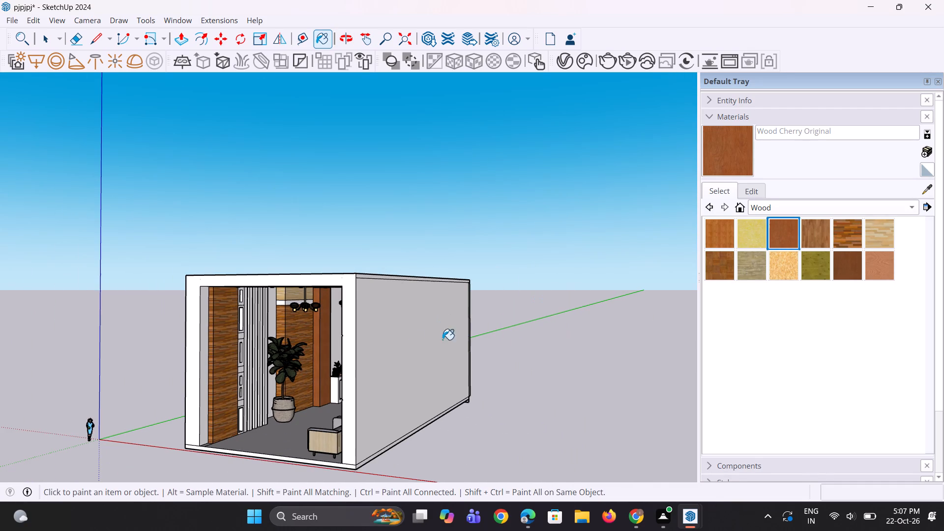
pyautogui.scroll(5, 283, 355)
pyautogui.scroll(11, 241, 355)
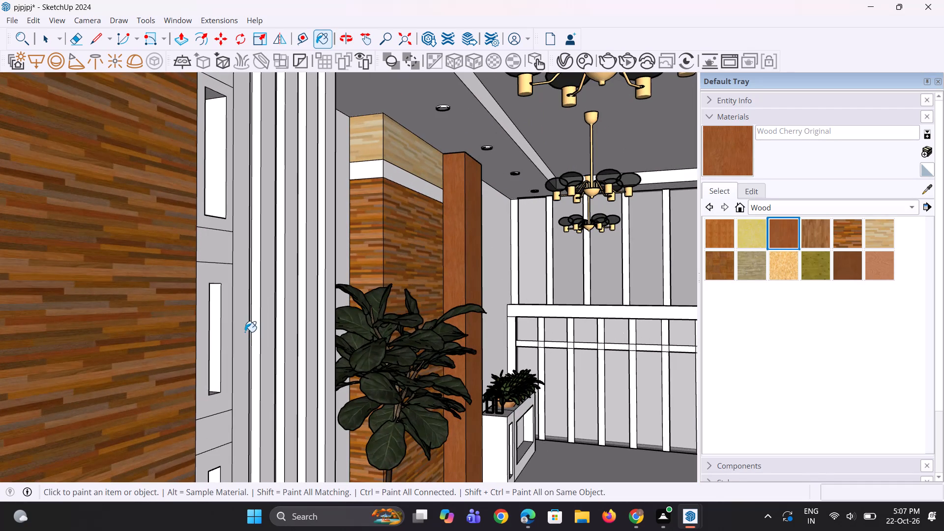
pyautogui.moveTo(295, 331); pyautogui.dragTo(249, 329, button='middle')
pyautogui.click(235, 315)
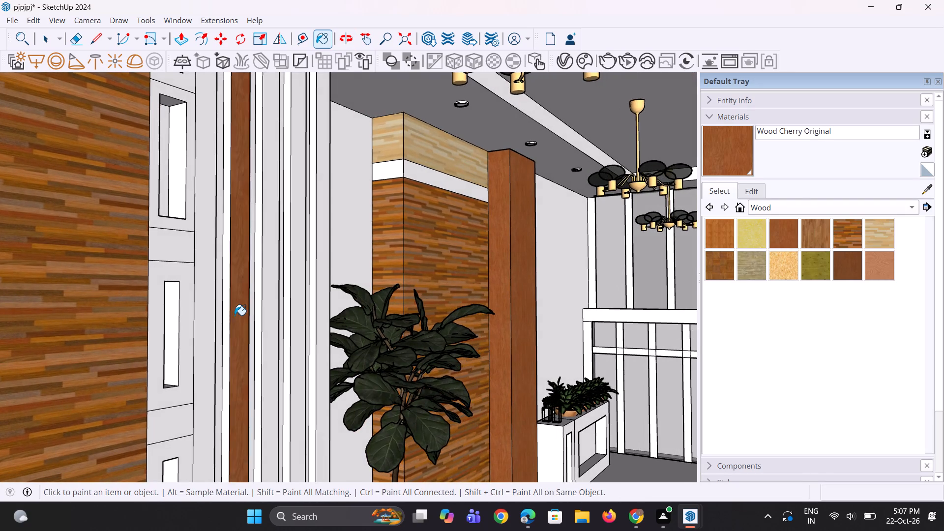
pyautogui.scroll(2, 235, 315)
pyautogui.click(227, 310)
# Paint the fronts and entrance-facing sides of the other three vertical slats with Wood Cherry Original.
pyautogui.moveTo(243, 307); pyautogui.dragTo(136, 310, button='middle')
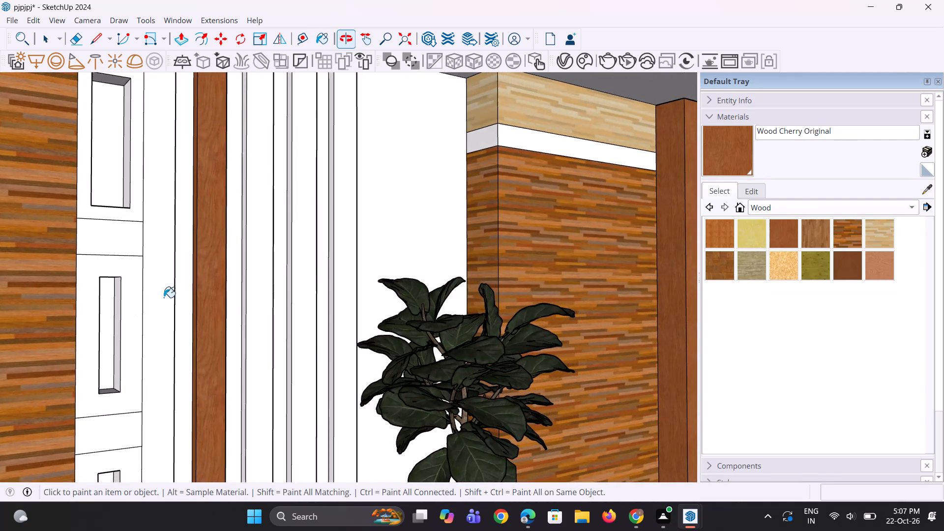
pyautogui.scroll(3, 284, 293)
pyautogui.click(257, 294)
pyautogui.scroll(1, 228, 304)
pyautogui.moveTo(229, 304); pyautogui.dragTo(247, 308, button='middle')
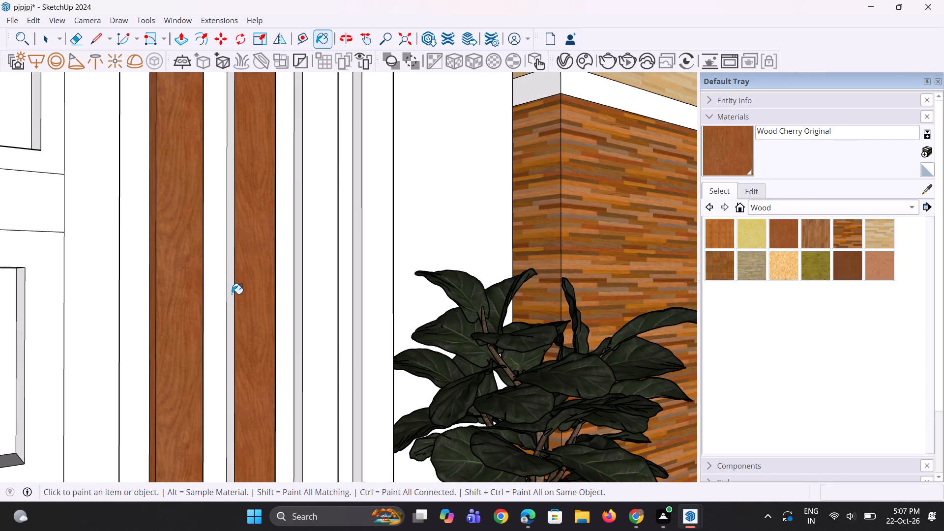
pyautogui.click(231, 294)
pyautogui.scroll(3, 278, 286)
pyautogui.click(303, 295)
pyautogui.click(324, 289)
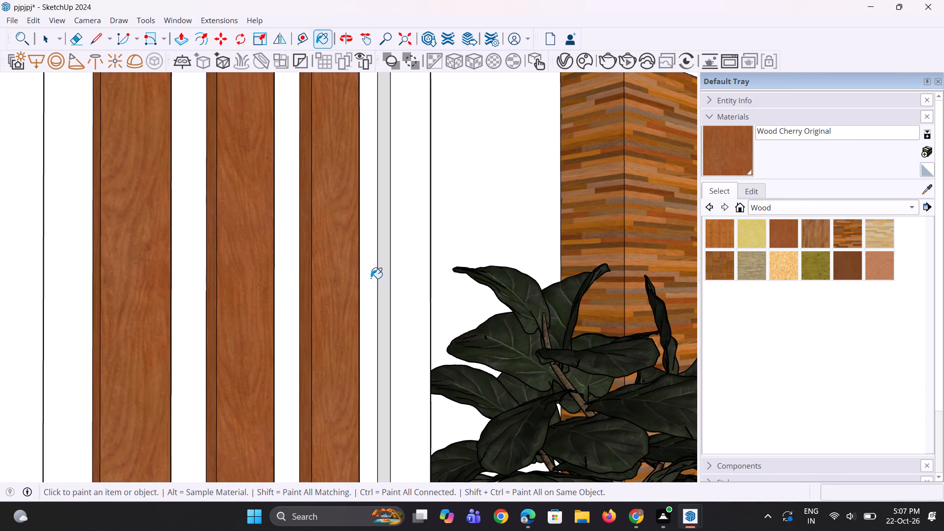
pyautogui.click(389, 280)
pyautogui.click(414, 283)
# Paint the plant-facing sides of the three vertical slats nearest the plant with Wood Cherry Original.
pyautogui.moveTo(404, 290); pyautogui.dragTo(208, 293, button='middle')
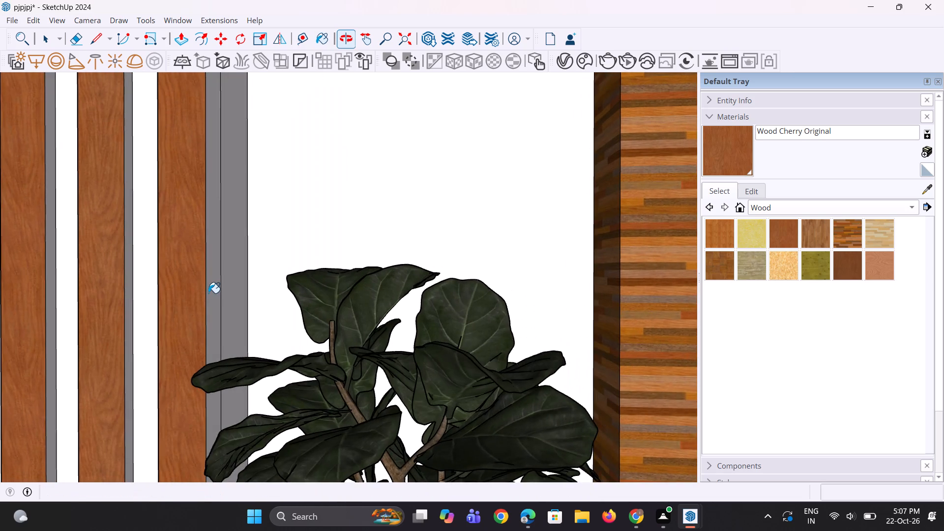
pyautogui.scroll(2, 213, 286)
pyautogui.click(115, 323)
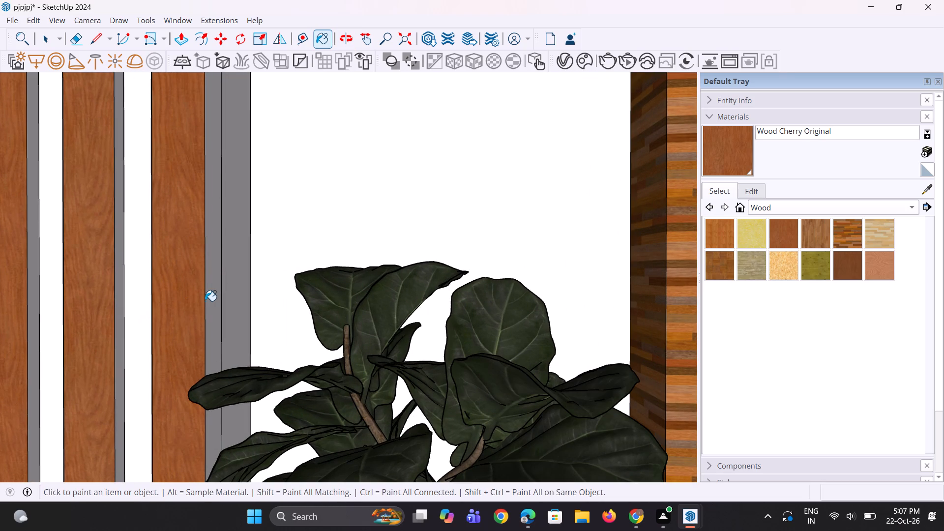
pyautogui.click(206, 301)
pyautogui.click(119, 345)
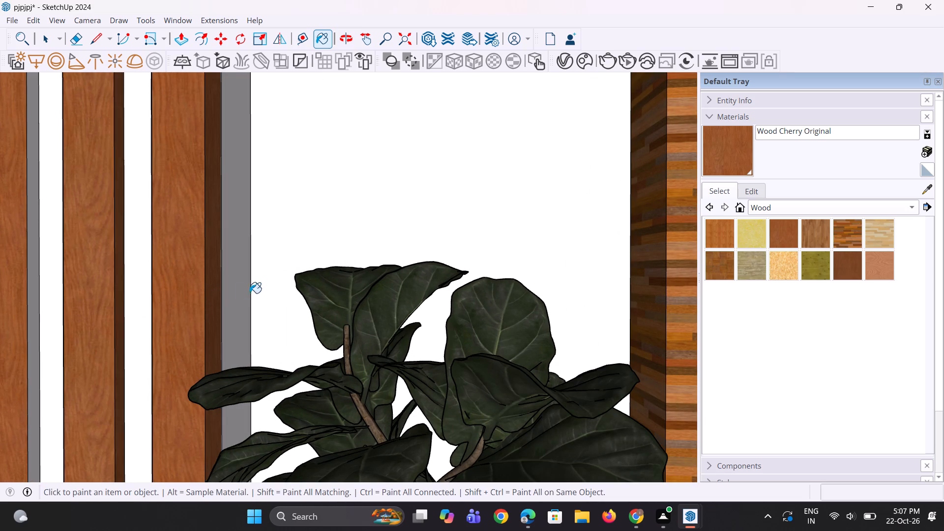
pyautogui.scroll(-6, 252, 293)
pyautogui.scroll(2, 118, 346)
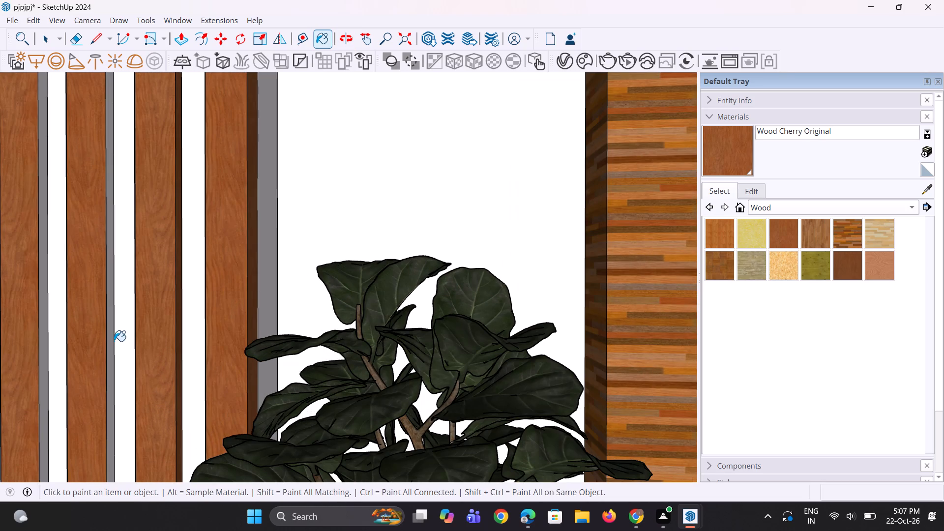
pyautogui.click(111, 339)
pyautogui.scroll(-5, 317, 297)
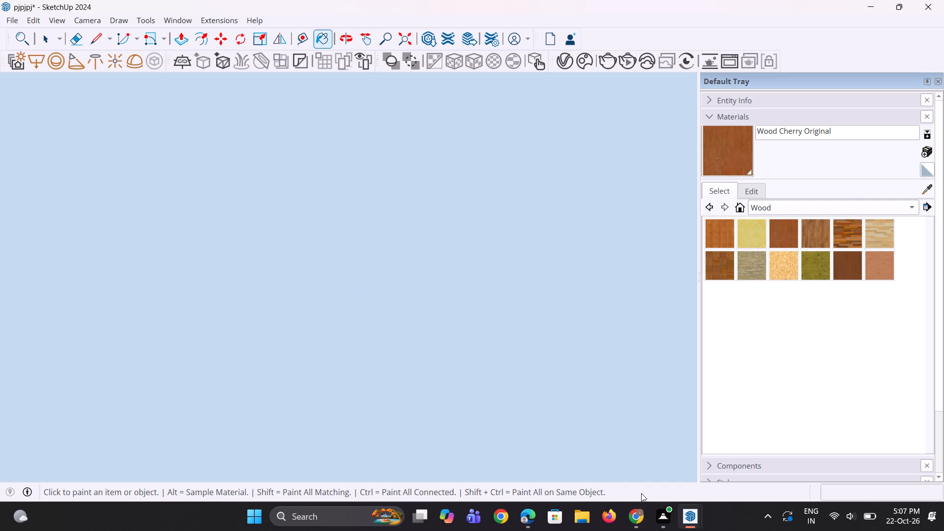
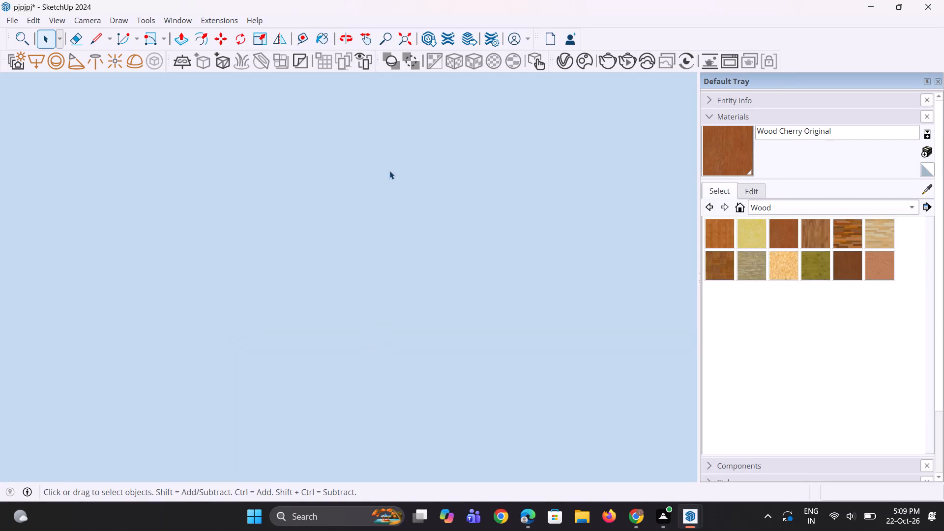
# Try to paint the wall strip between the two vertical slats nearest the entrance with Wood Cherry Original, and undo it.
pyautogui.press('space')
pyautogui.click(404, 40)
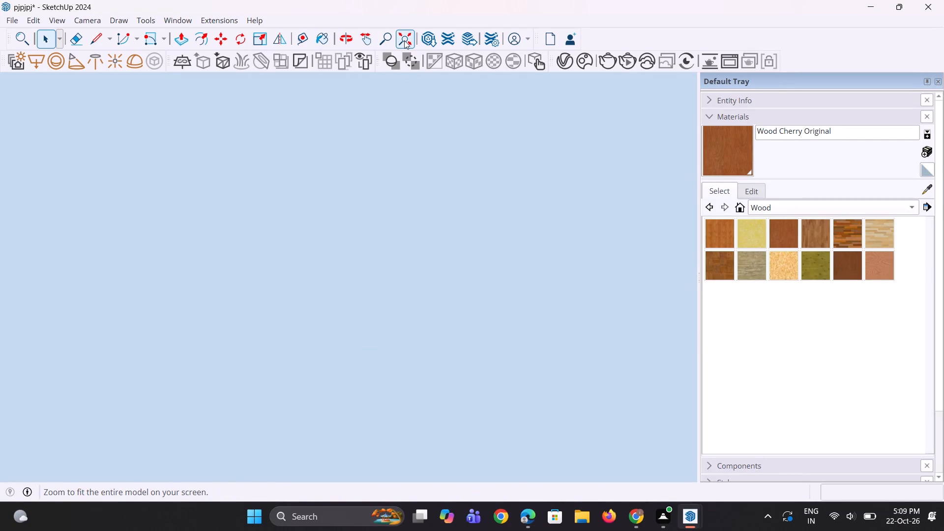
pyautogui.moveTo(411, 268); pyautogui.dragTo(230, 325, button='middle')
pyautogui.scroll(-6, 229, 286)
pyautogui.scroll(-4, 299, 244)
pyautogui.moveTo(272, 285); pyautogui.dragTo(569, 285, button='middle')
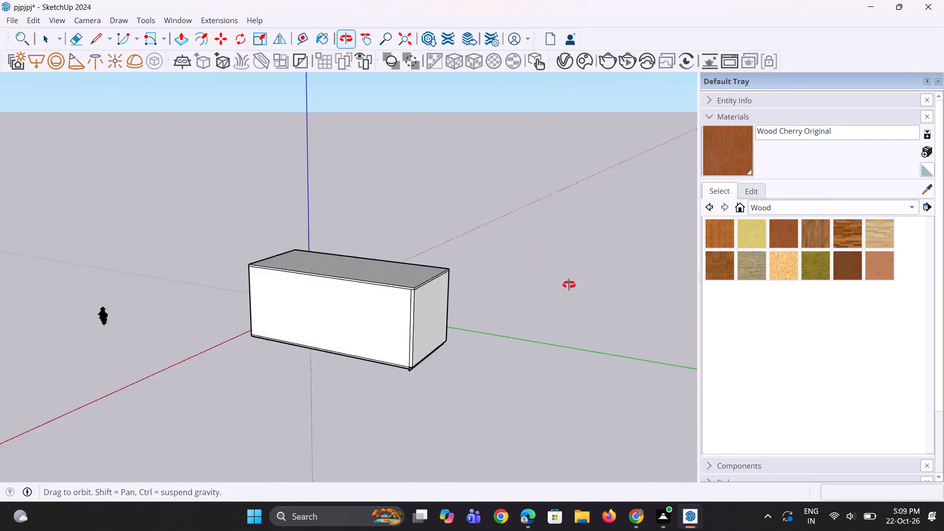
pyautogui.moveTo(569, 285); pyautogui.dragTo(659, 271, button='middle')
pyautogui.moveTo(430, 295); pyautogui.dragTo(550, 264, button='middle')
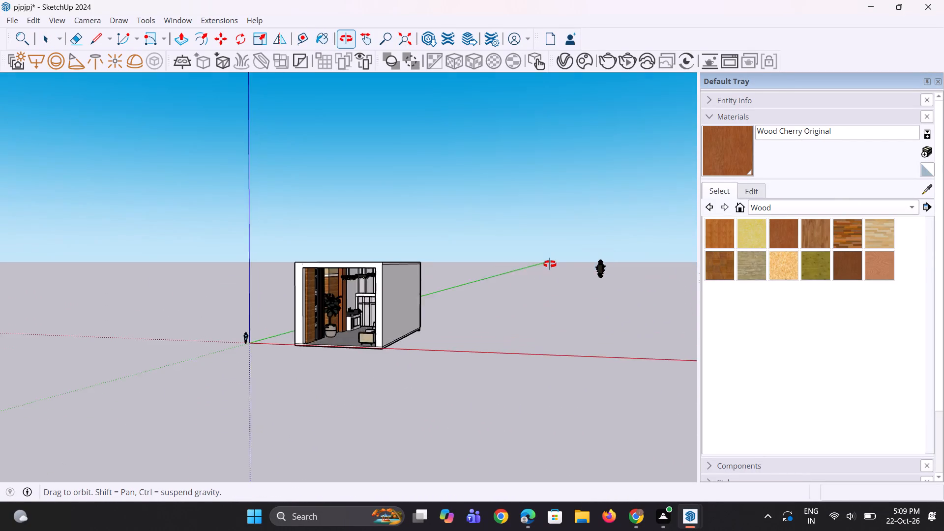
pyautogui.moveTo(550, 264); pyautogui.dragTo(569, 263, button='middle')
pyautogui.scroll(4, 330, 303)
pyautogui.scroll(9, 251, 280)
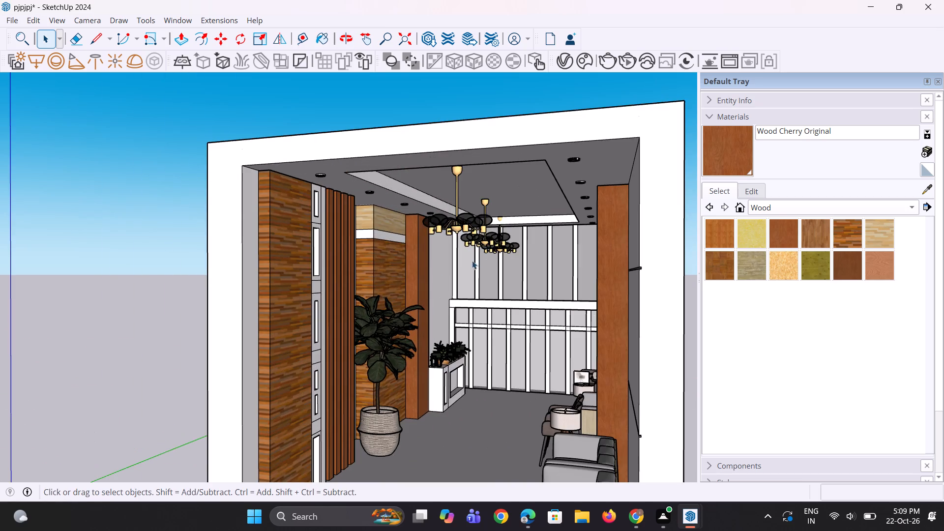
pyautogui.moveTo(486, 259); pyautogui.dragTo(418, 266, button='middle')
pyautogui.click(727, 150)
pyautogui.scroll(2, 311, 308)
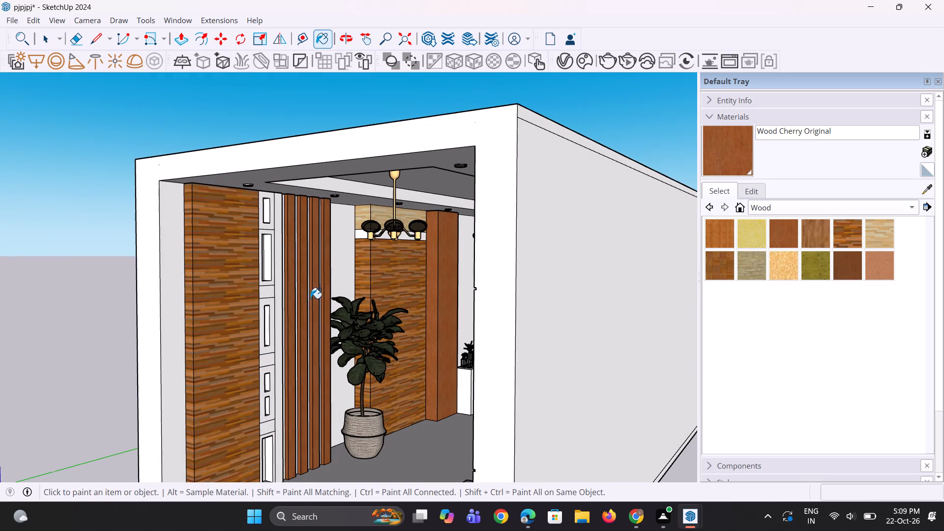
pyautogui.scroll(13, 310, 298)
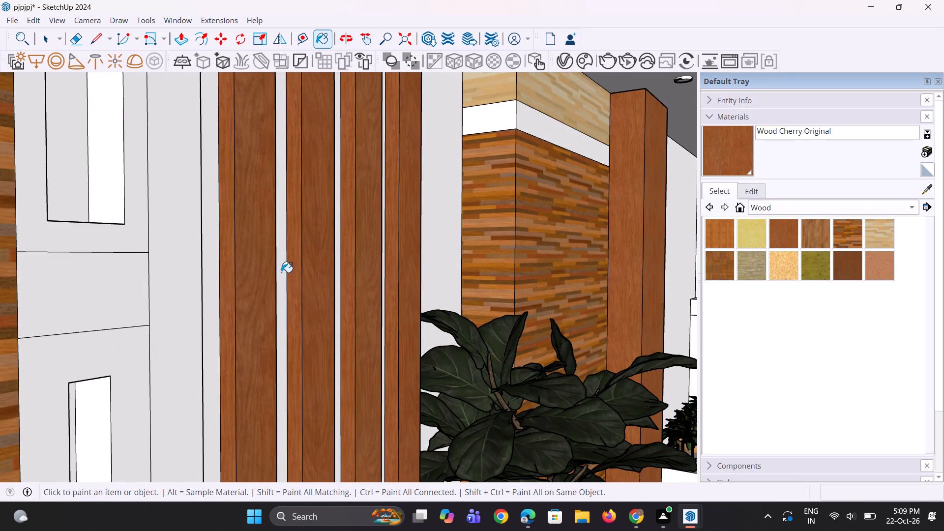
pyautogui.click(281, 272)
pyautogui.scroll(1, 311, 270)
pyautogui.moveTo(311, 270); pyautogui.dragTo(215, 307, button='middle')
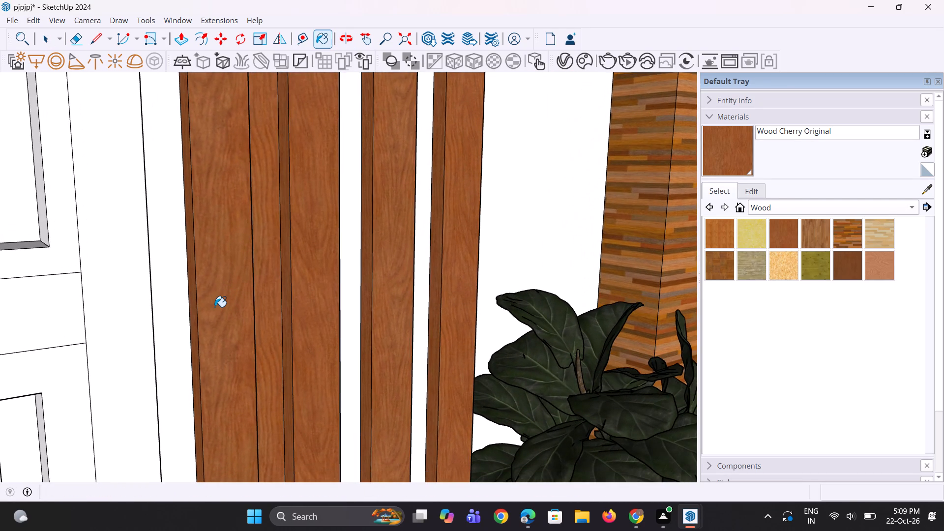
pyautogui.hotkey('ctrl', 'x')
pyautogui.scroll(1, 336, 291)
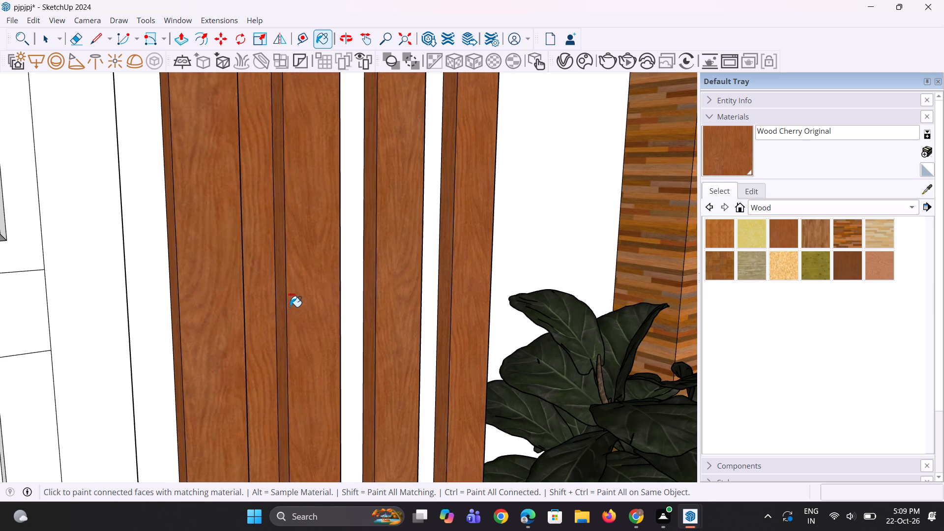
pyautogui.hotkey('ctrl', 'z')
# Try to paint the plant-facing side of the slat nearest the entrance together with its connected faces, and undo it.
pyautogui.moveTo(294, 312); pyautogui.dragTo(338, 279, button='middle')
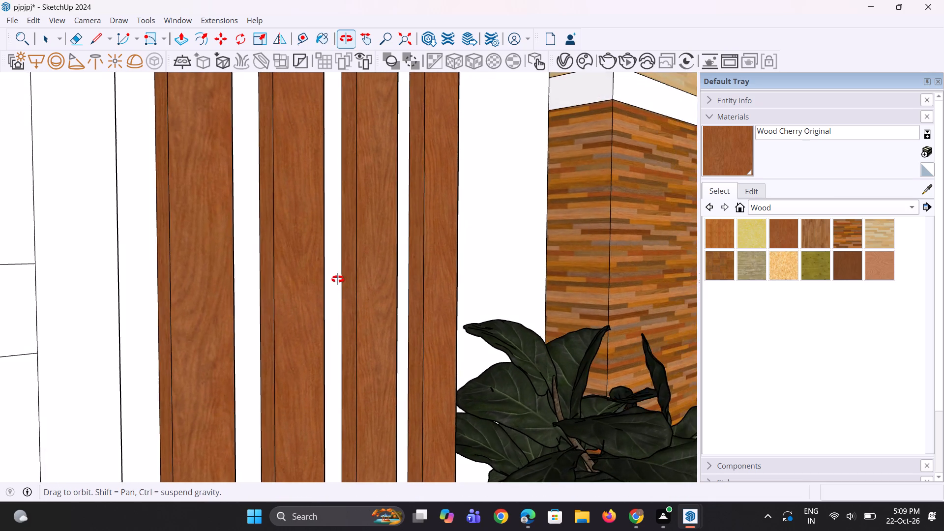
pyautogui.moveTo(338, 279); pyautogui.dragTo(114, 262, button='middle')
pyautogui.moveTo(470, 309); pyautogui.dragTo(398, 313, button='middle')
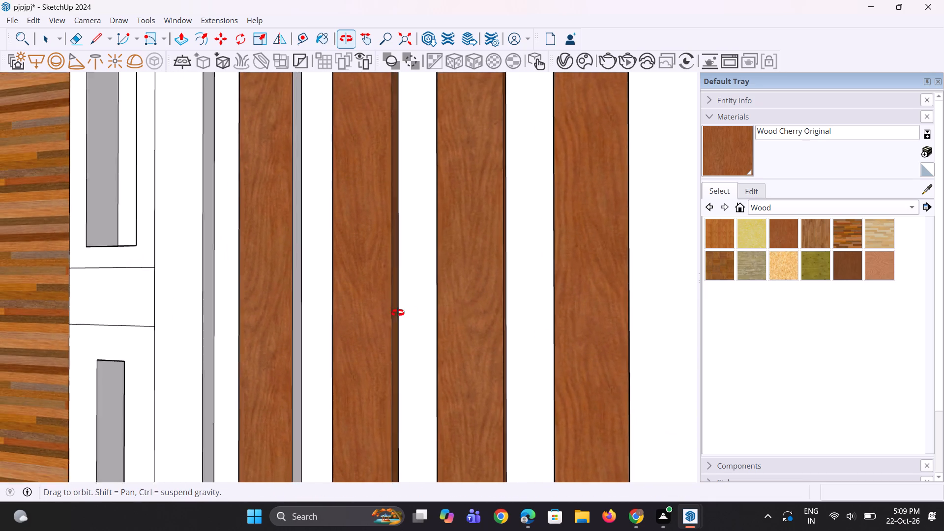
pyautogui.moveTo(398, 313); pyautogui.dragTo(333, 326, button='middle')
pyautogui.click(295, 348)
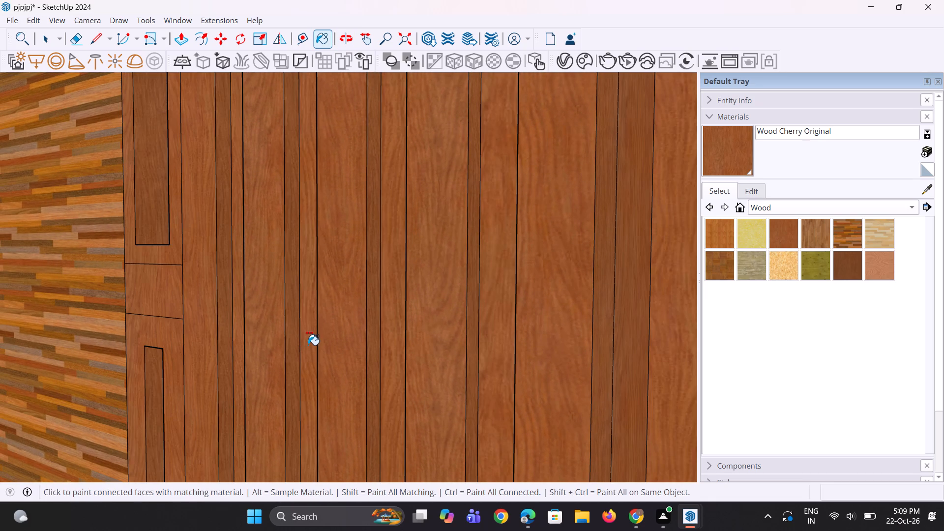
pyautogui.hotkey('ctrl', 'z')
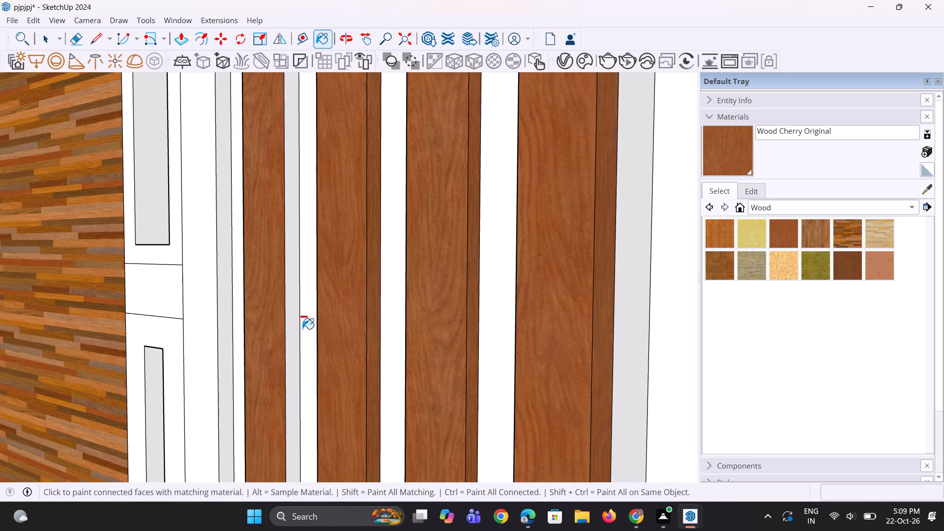
# Paint only the plant-facing side of the vertical slat nearest the entrance with Wood Cherry Original.
pyautogui.press('space')
pyautogui.press('space')
pyautogui.press('space')
pyautogui.press('space')
pyautogui.press('space')
pyautogui.press('space')
pyautogui.click(729, 143)
pyautogui.scroll(2, 289, 346)
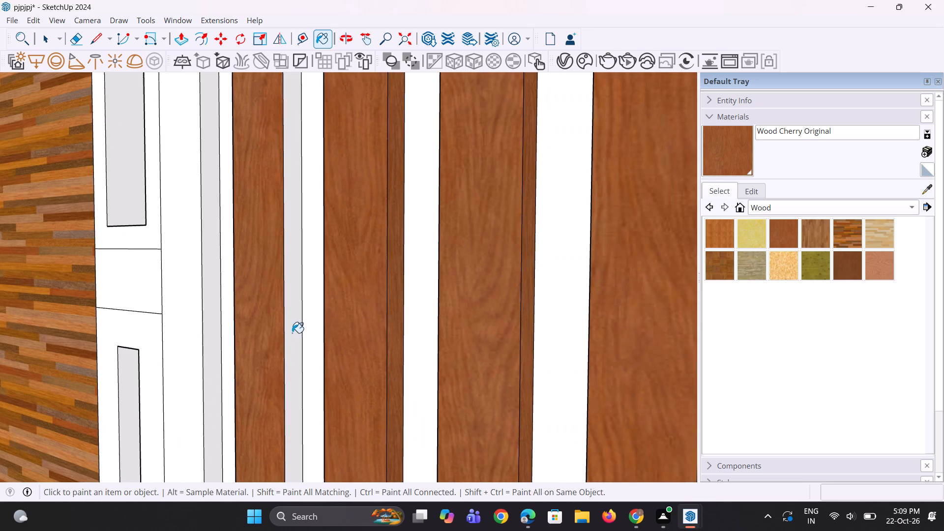
pyautogui.click(293, 332)
# Paint the front of the horizontal beam across the room's far wall with Wood Cherry Original.
pyautogui.scroll(-8, 291, 352)
pyautogui.moveTo(329, 335); pyautogui.dragTo(442, 332, button='middle')
pyautogui.scroll(-5, 442, 332)
pyautogui.moveTo(374, 324); pyautogui.dragTo(449, 302, button='middle')
pyautogui.scroll(-1, 451, 296)
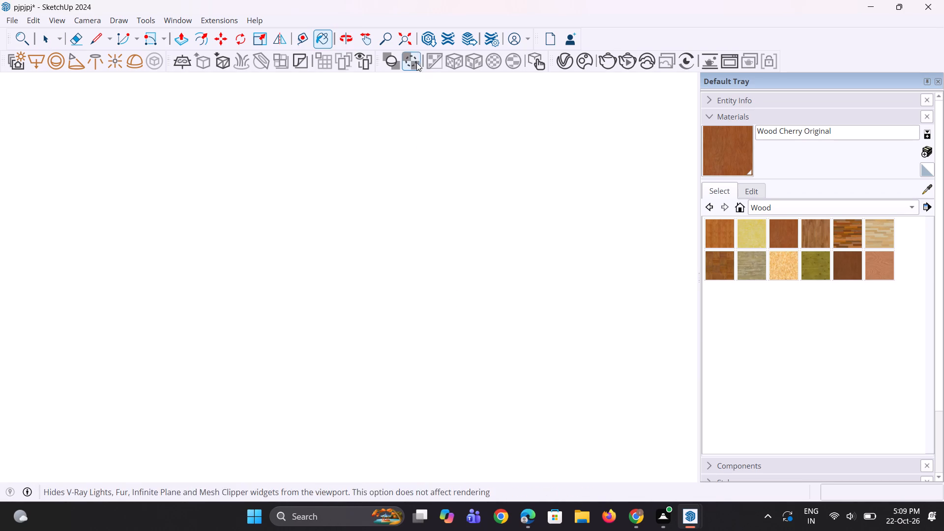
pyautogui.click(416, 36)
pyautogui.click(406, 35)
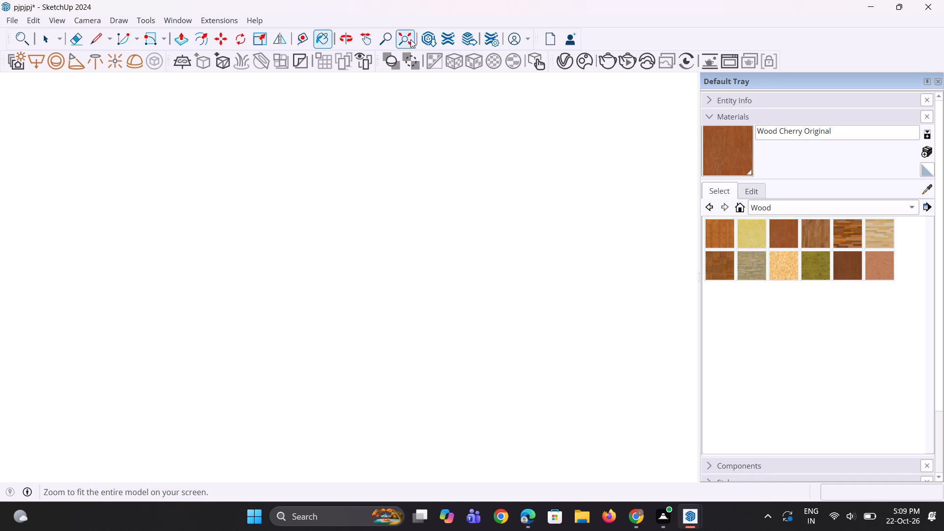
pyautogui.scroll(1, 350, 296)
pyautogui.moveTo(351, 297); pyautogui.dragTo(406, 307, button='middle')
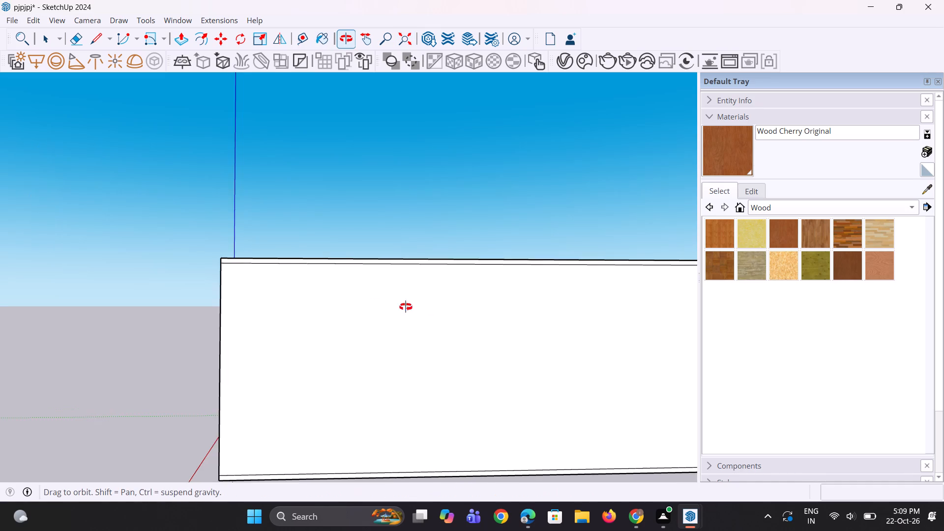
pyautogui.moveTo(406, 307); pyautogui.dragTo(661, 263, button='middle')
pyautogui.scroll(4, 359, 349)
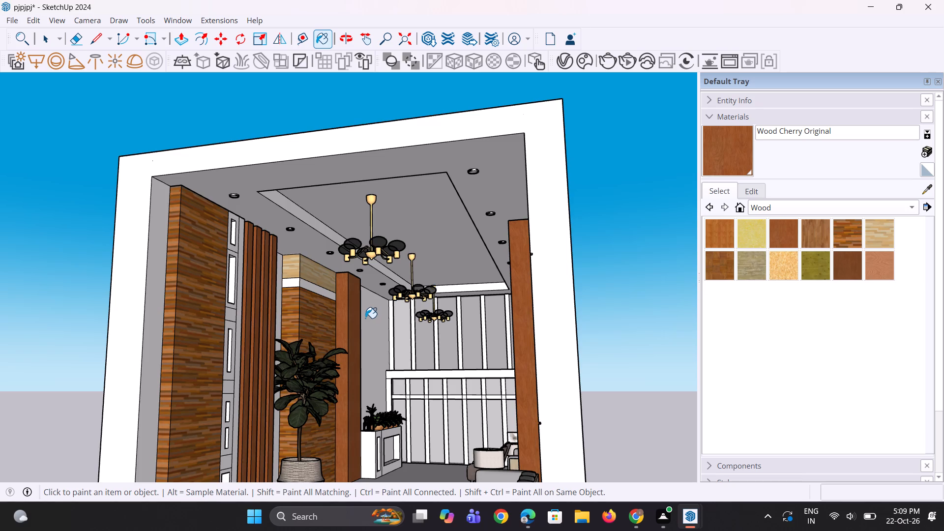
pyautogui.scroll(3, 375, 336)
pyautogui.scroll(3, 434, 370)
pyautogui.click(440, 391)
# Paint the front of the vertical post below the beam's planter-side end on the far wall with Wood Cherry Original.
pyautogui.scroll(1, 401, 406)
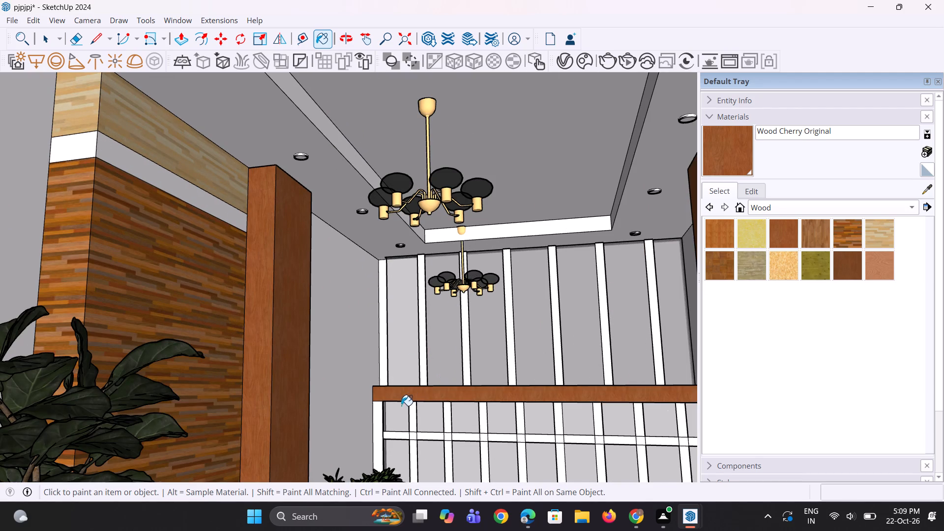
pyautogui.scroll(2, 401, 406)
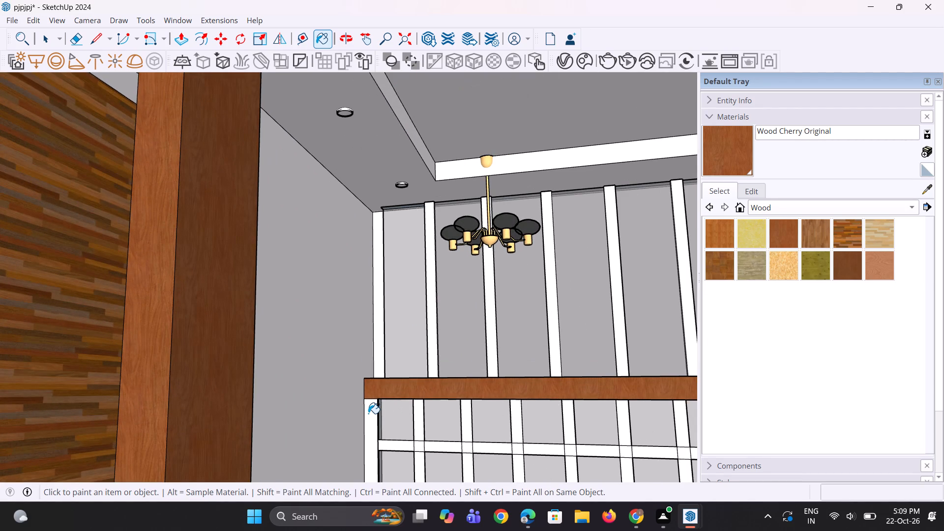
pyautogui.click(368, 413)
# Examine the far wall's beam and battens, the columns and the chandelier row from the entrance.
pyautogui.scroll(-9, 360, 406)
pyautogui.moveTo(393, 406); pyautogui.dragTo(506, 412, button='middle')
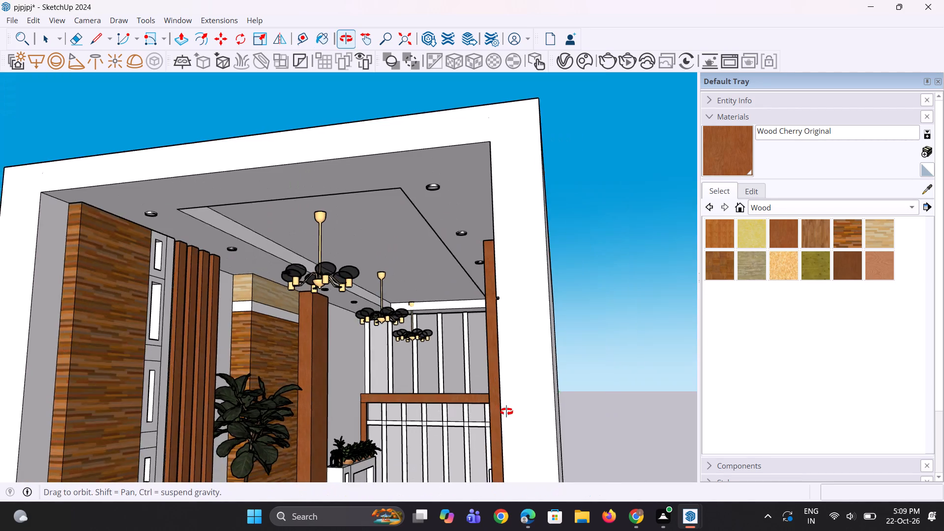
pyautogui.moveTo(506, 412); pyautogui.dragTo(535, 419, button='middle')
pyautogui.scroll(3, 449, 398)
pyautogui.scroll(2, 366, 375)
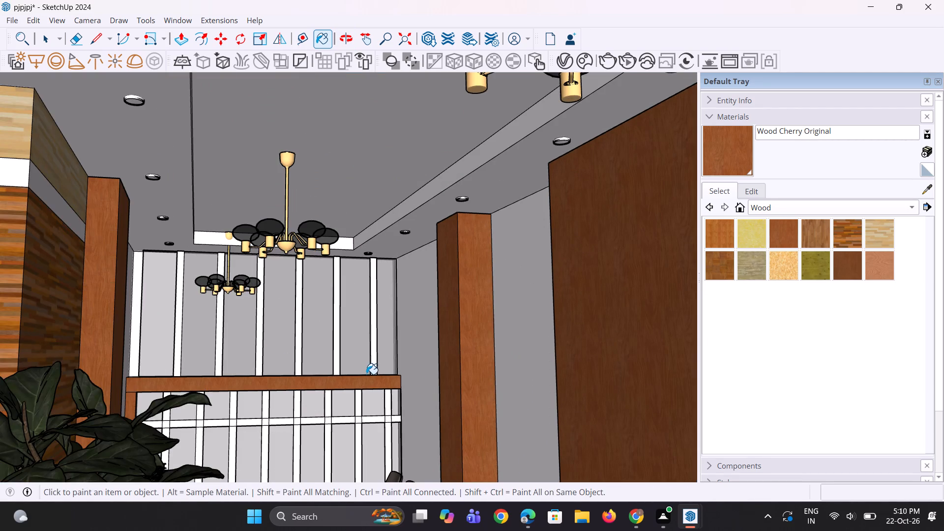
pyautogui.scroll(-5, 366, 374)
pyautogui.scroll(1, 366, 374)
pyautogui.moveTo(362, 372); pyautogui.dragTo(346, 359, button='middle')
pyautogui.scroll(2, 400, 343)
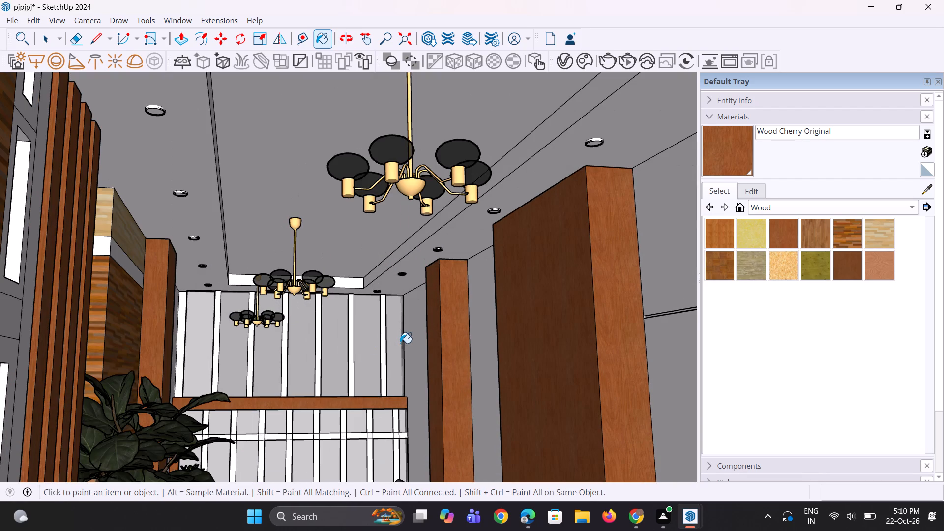
pyautogui.scroll(-4, 391, 344)
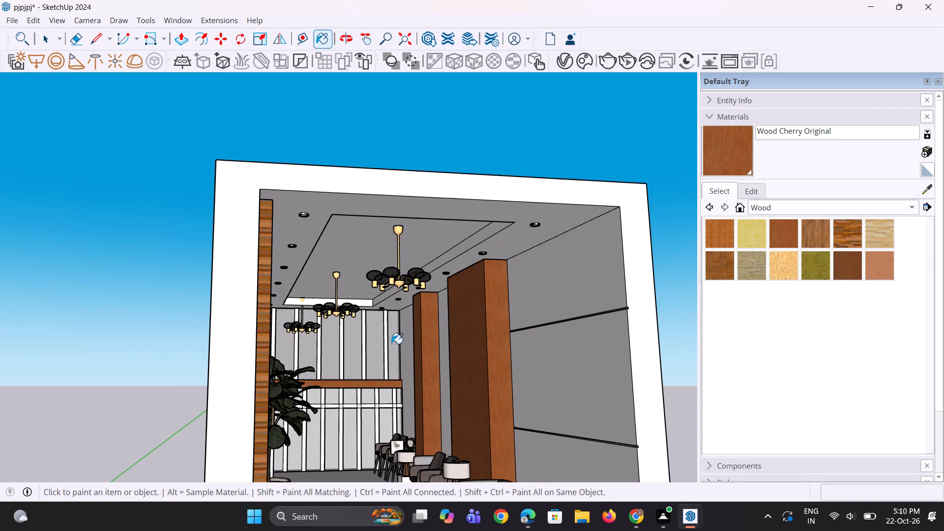
pyautogui.moveTo(391, 344); pyautogui.dragTo(350, 345, button='middle')
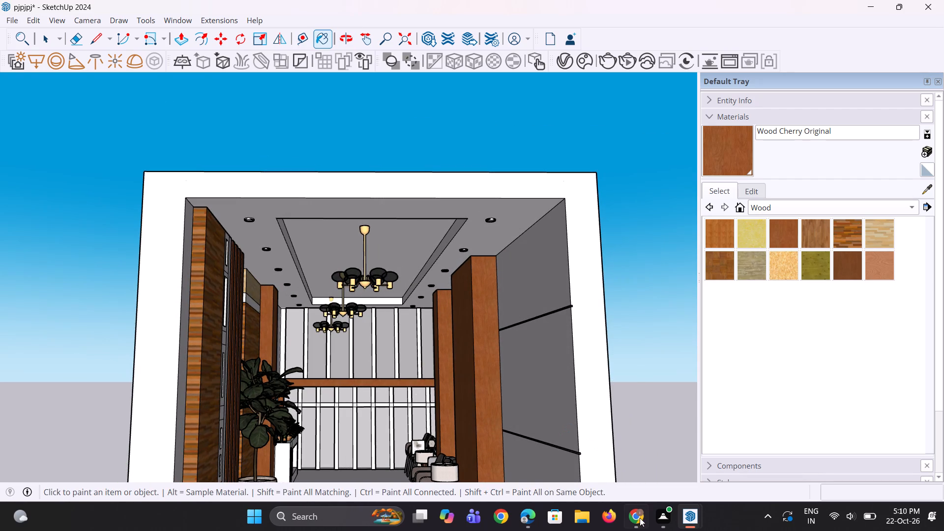
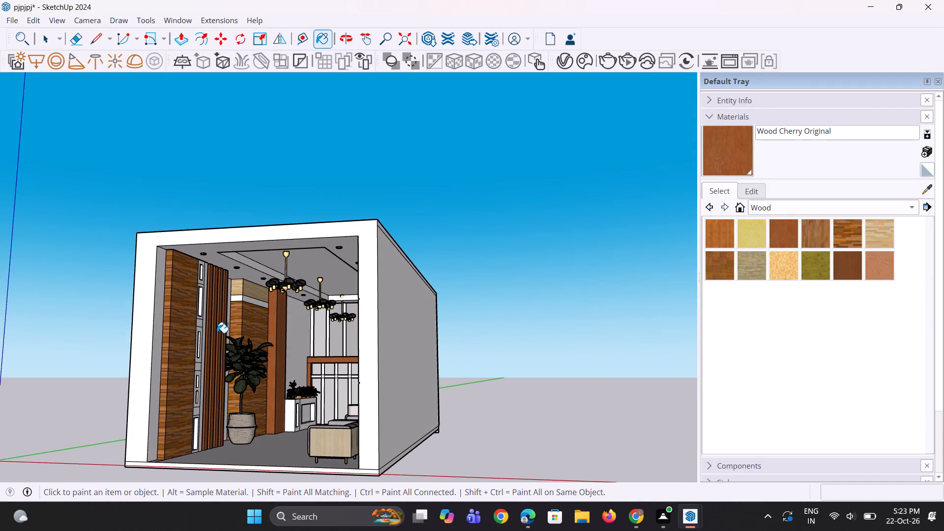
# Create a new Generic V-Ray material and show its settings in the V-Ray Asset Editor.
pyautogui.scroll(7, 201, 316)
pyautogui.moveTo(201, 317); pyautogui.dragTo(186, 319, button='middle')
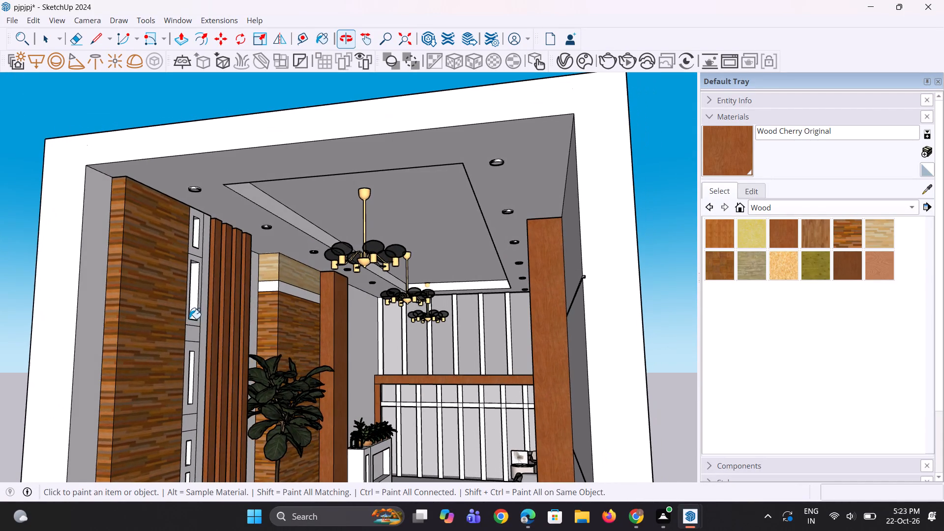
pyautogui.scroll(2, 195, 315)
pyautogui.scroll(-3, 254, 325)
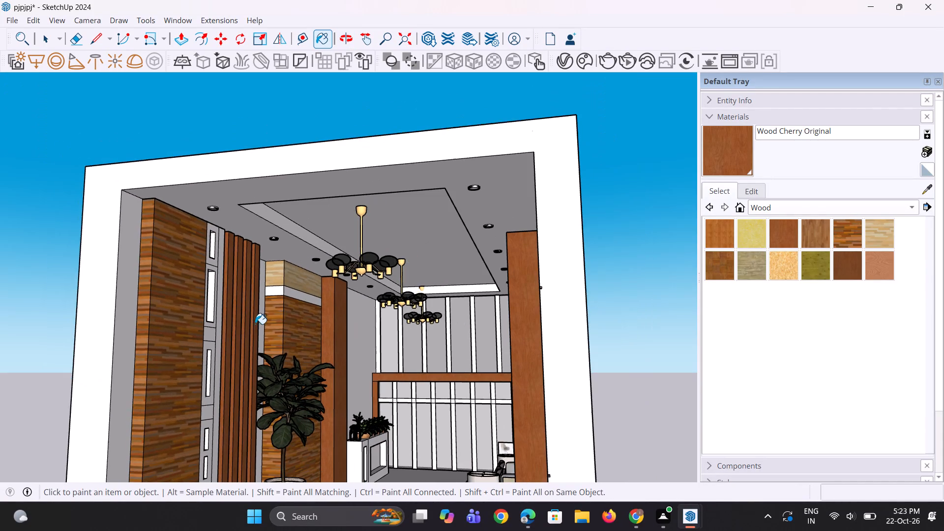
pyautogui.moveTo(264, 324); pyautogui.dragTo(278, 311, button='middle')
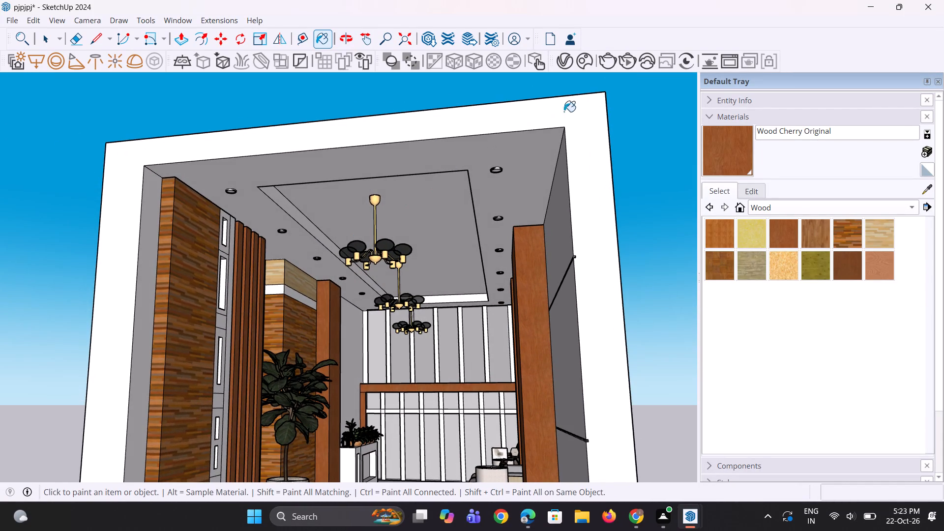
pyautogui.click(564, 64)
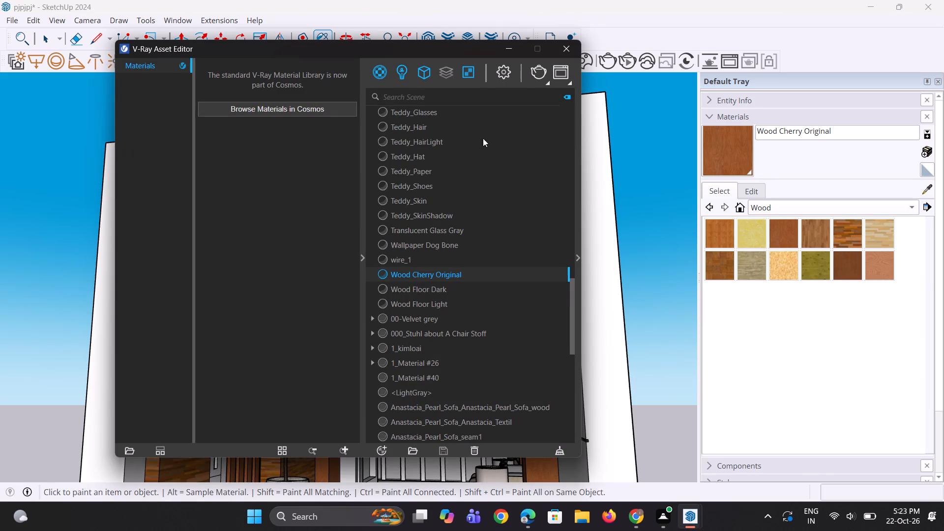
pyautogui.rightClick(374, 75)
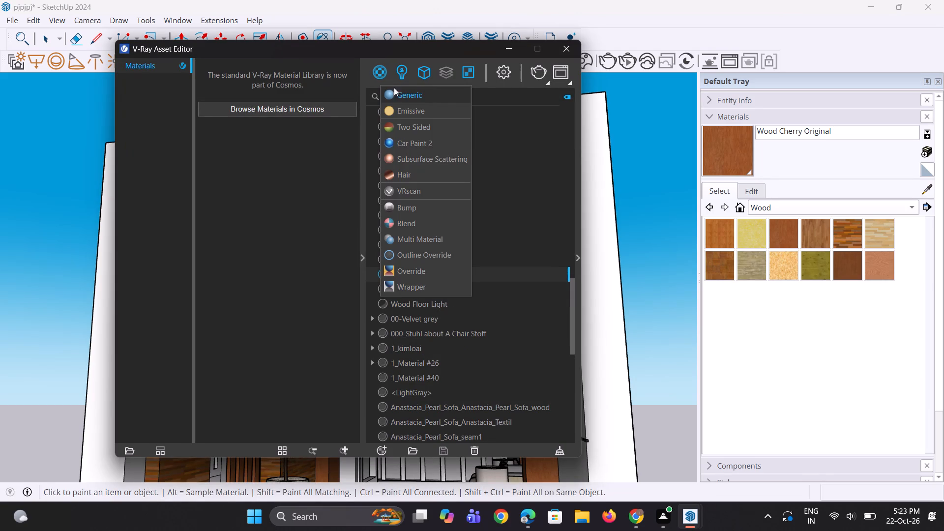
pyautogui.click(400, 101)
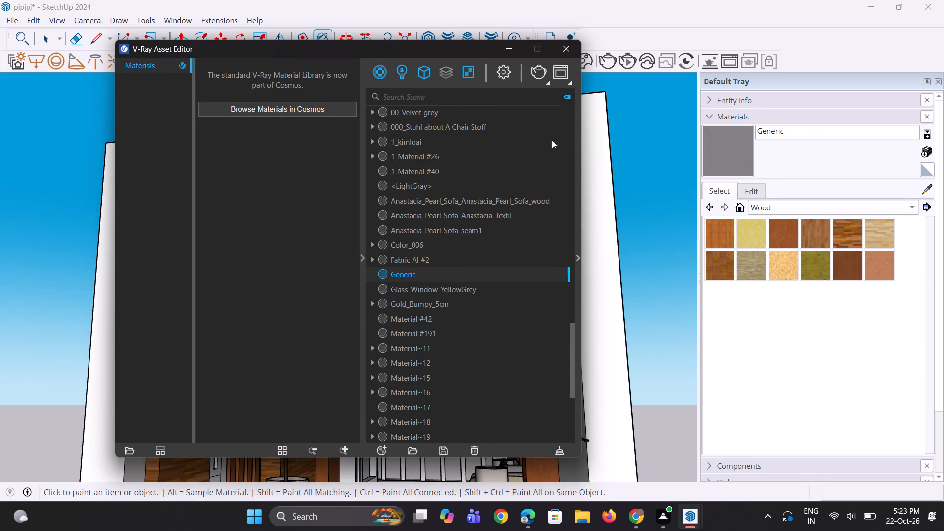
pyautogui.click(576, 259)
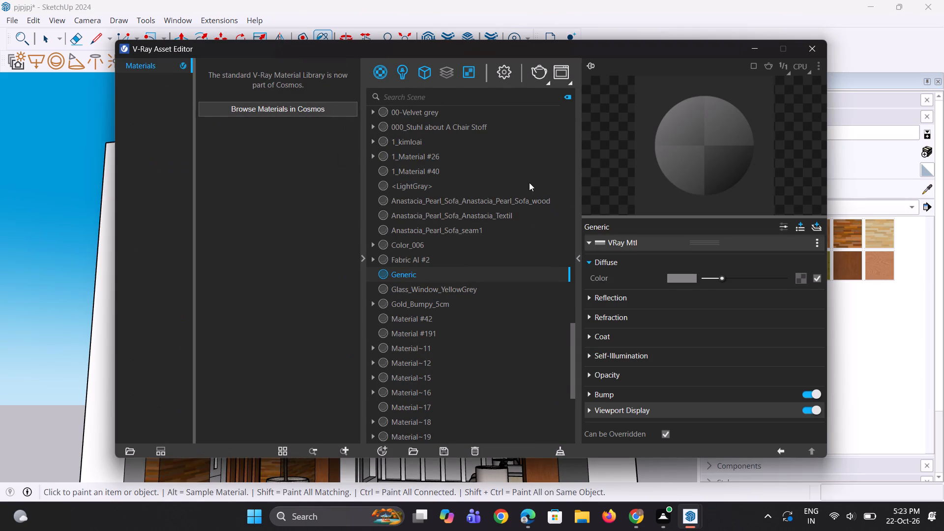
# Set the Generic material's diffuse colour to a light peach, about R 0.898, G 0.763, B 0.602.
pyautogui.click(677, 280)
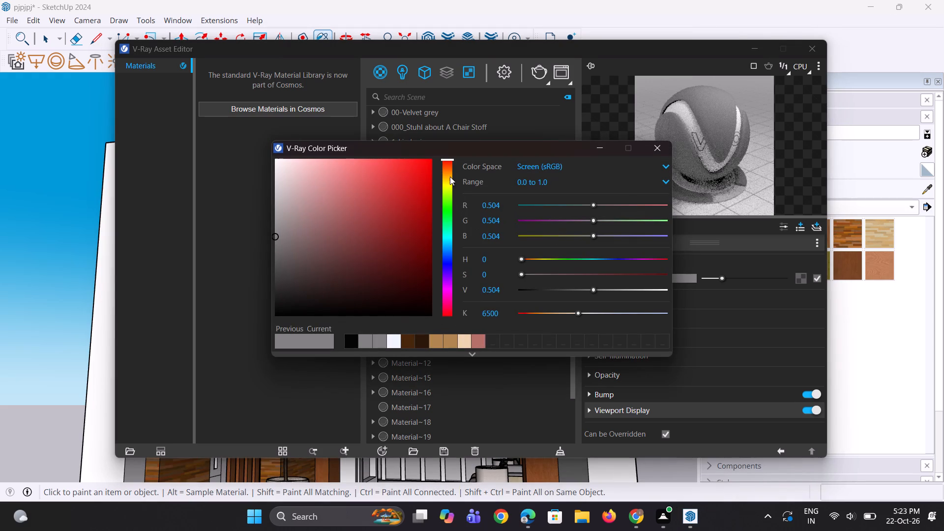
pyautogui.moveTo(314, 189); pyautogui.dragTo(310, 192)
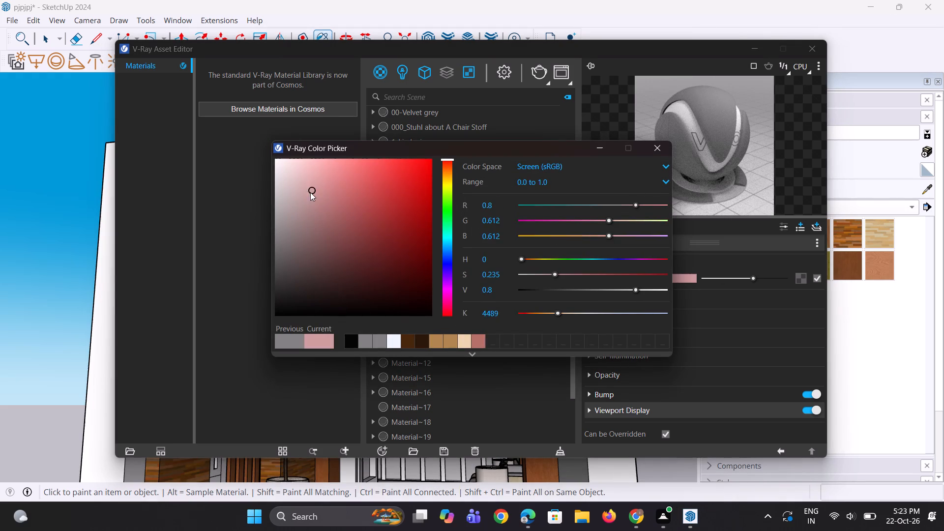
pyautogui.moveTo(310, 192); pyautogui.dragTo(301, 197)
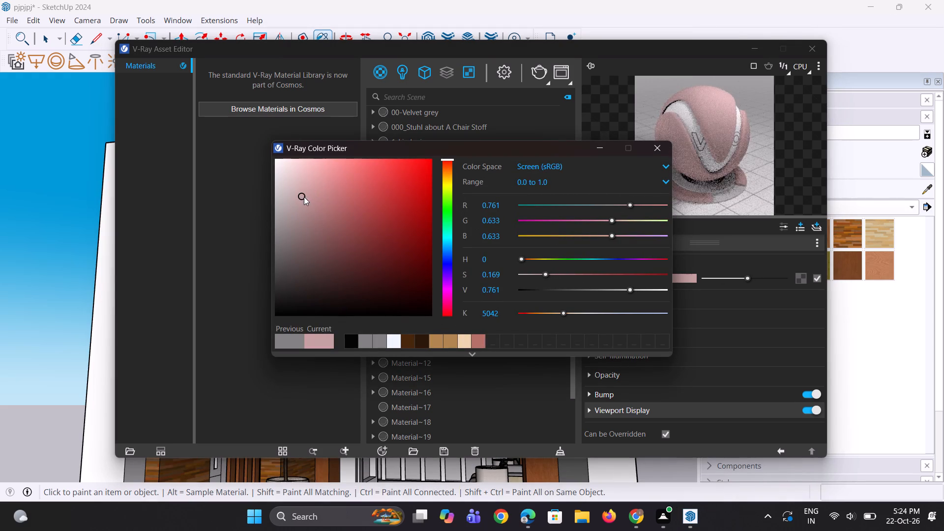
pyautogui.click(451, 179)
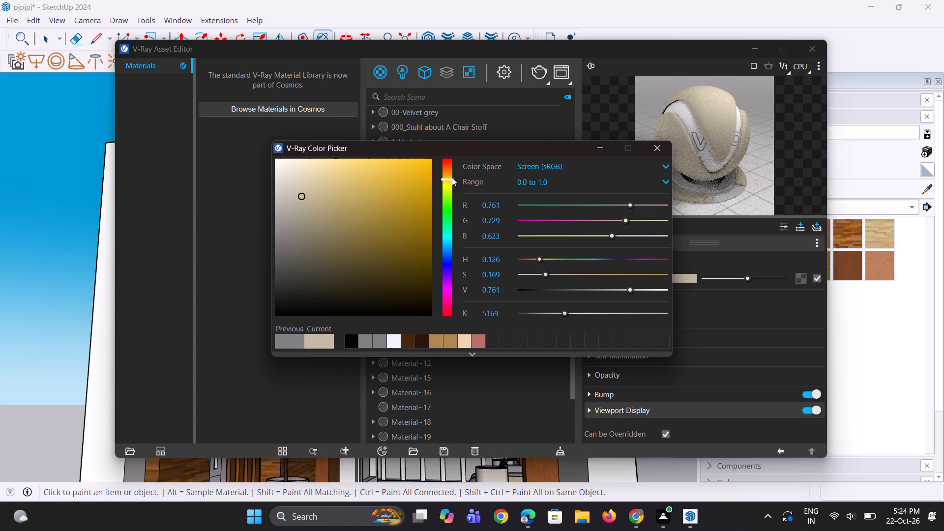
pyautogui.moveTo(452, 177); pyautogui.dragTo(451, 173)
pyautogui.click(325, 173)
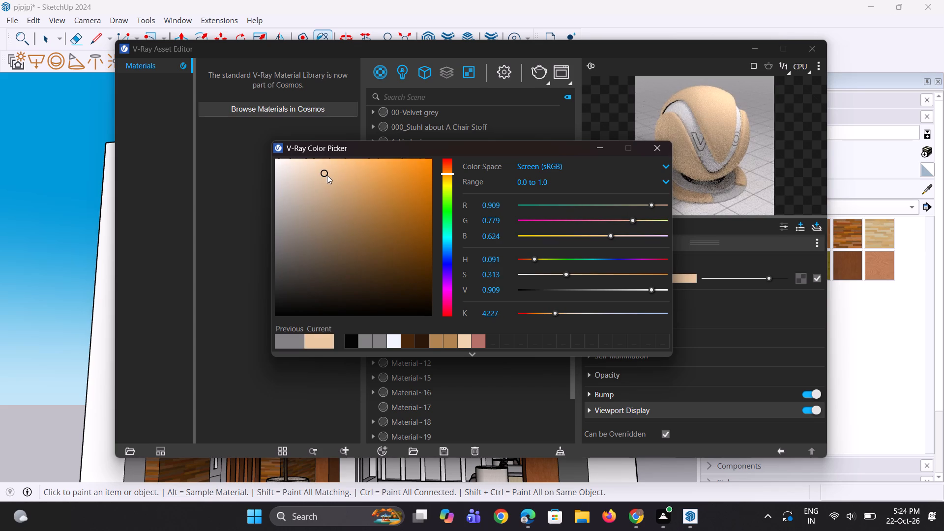
pyautogui.click(327, 175)
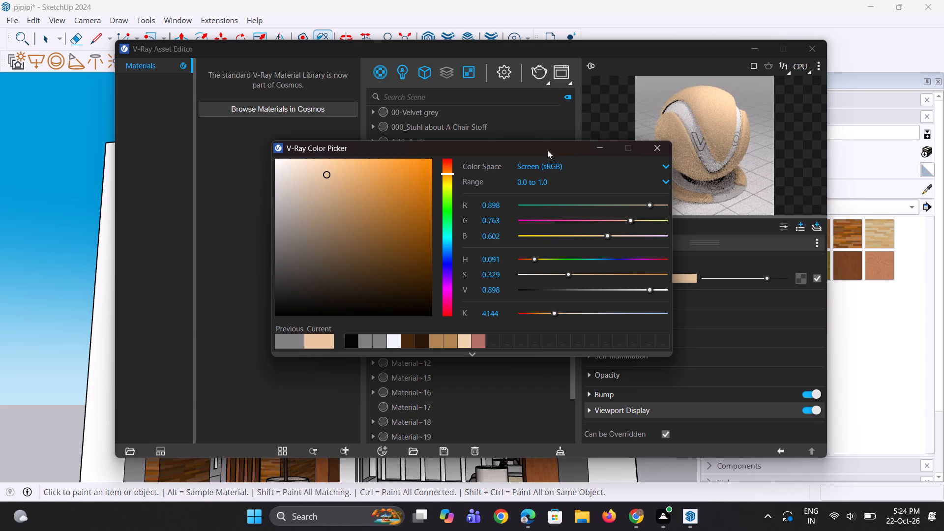
pyautogui.click(604, 148)
# Give the Generic material a mid-grey reflection colour and a reflection glossiness of 0.95.
pyautogui.click(657, 301)
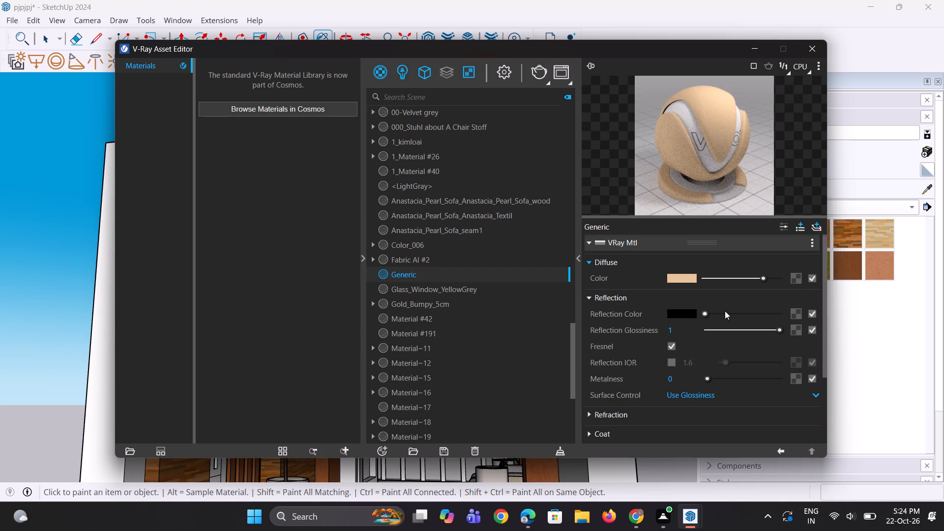
pyautogui.click(718, 313)
pyautogui.moveTo(683, 323); pyautogui.dragTo(648, 327)
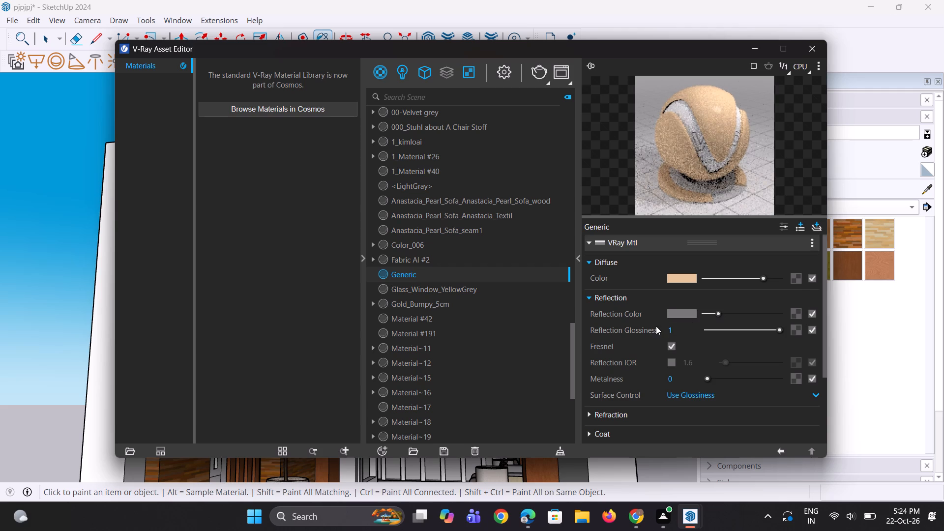
pyautogui.moveTo(675, 326); pyautogui.dragTo(647, 330)
pyautogui.write('0.95')
pyautogui.press('Return')
pyautogui.doubleClick(710, 170)
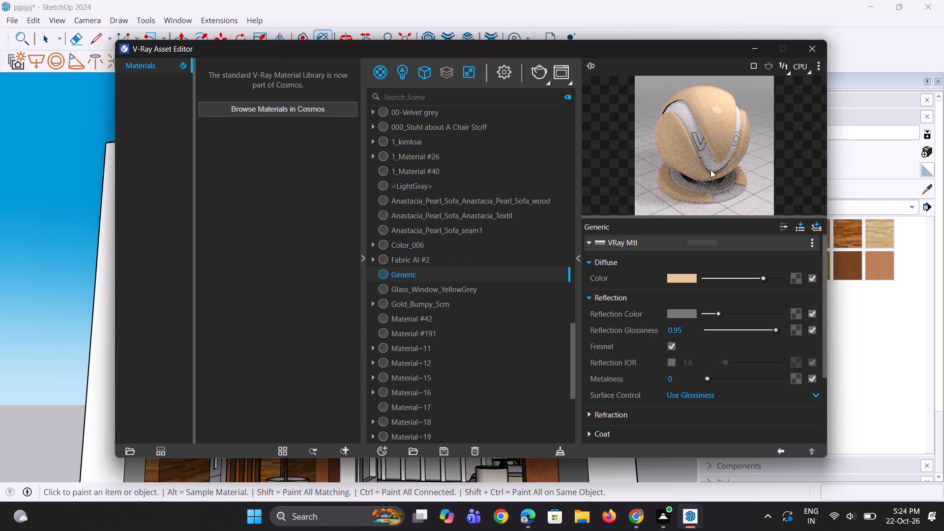
pyautogui.click(750, 52)
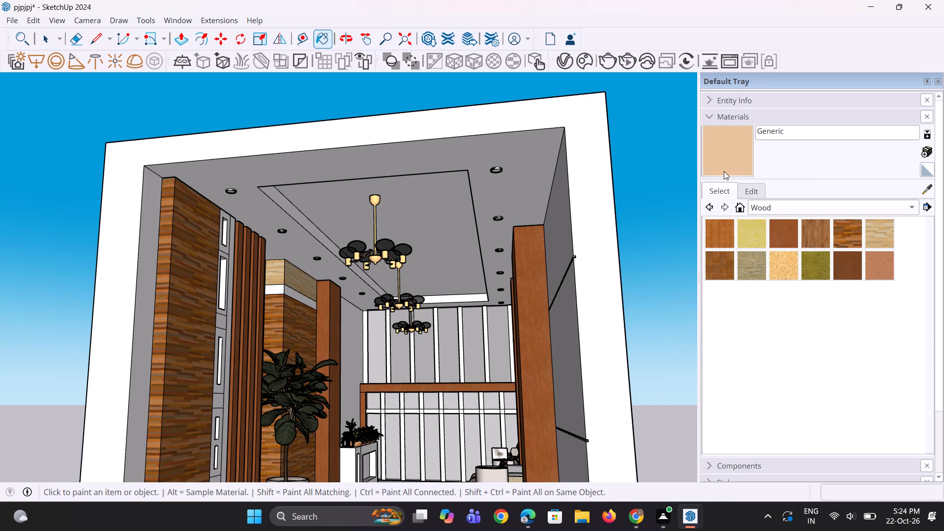
# Paint the ceiling border, the recessed ceiling panel and the recess's side faces with the peach Generic material.
pyautogui.click(726, 163)
pyautogui.scroll(2, 537, 220)
pyautogui.click(514, 203)
pyautogui.scroll(2, 421, 220)
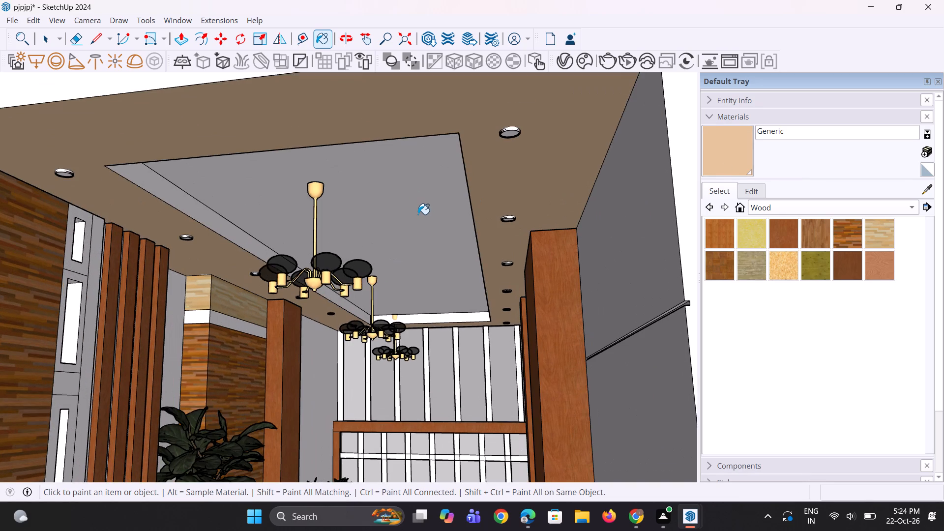
pyautogui.scroll(-3, 418, 214)
pyautogui.click(418, 214)
pyautogui.scroll(3, 307, 222)
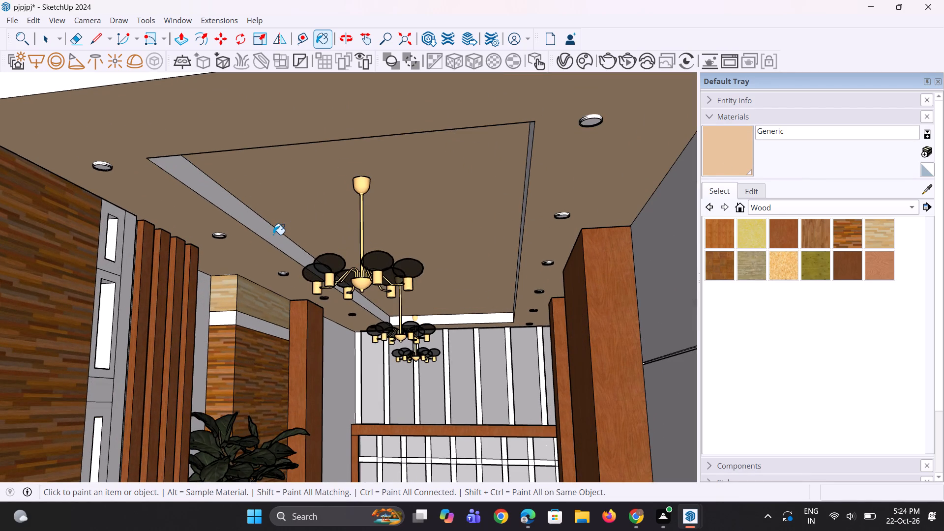
pyautogui.click(273, 235)
pyautogui.moveTo(327, 245); pyautogui.dragTo(418, 235, button='middle')
pyautogui.scroll(2, 441, 302)
pyautogui.click(416, 334)
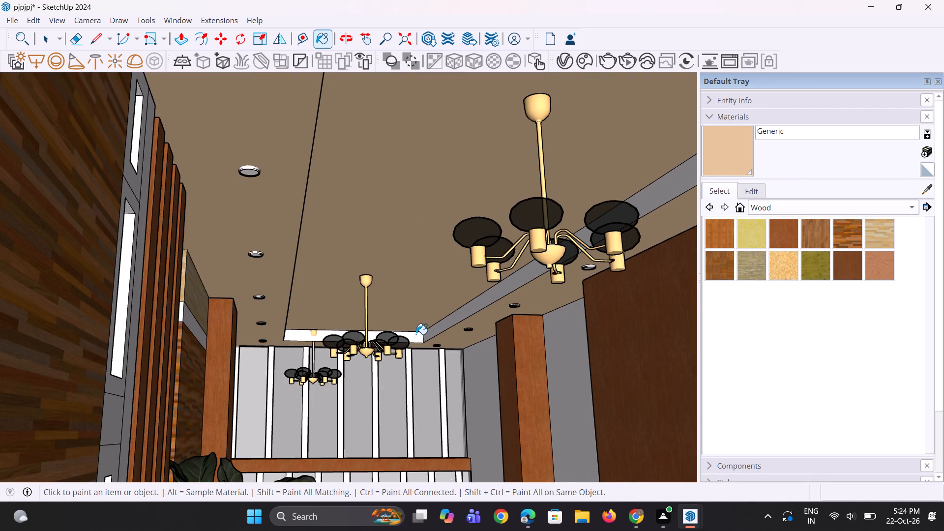
pyautogui.click(438, 324)
# Paint the end and front faces of the planter cabinet near the far wall with Wood Cherry Original.
pyautogui.scroll(-5, 392, 295)
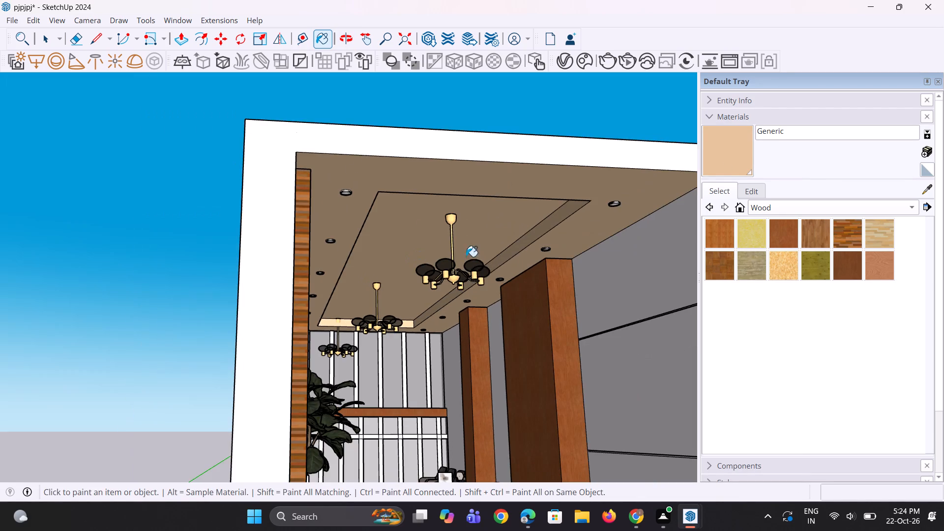
pyautogui.moveTo(466, 257); pyautogui.dragTo(399, 253, button='middle')
pyautogui.scroll(-10, 398, 239)
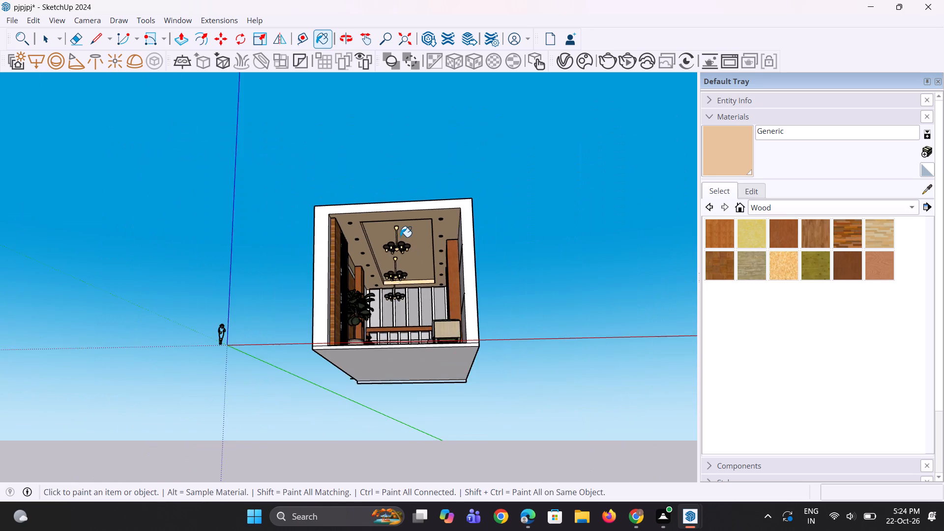
pyautogui.scroll(-2, 400, 237)
pyautogui.moveTo(400, 237); pyautogui.dragTo(416, 304, button='middle')
pyautogui.scroll(5, 409, 310)
pyautogui.scroll(5, 325, 289)
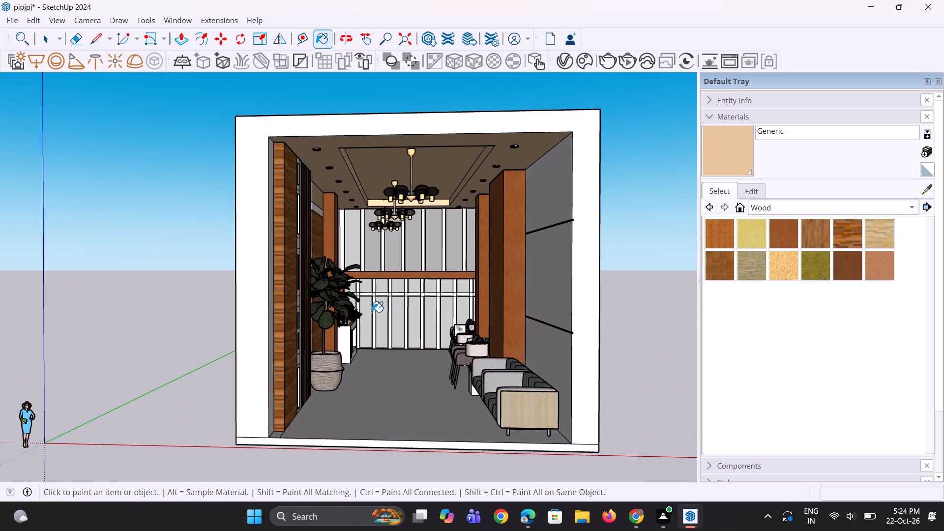
pyautogui.scroll(2, 372, 312)
pyautogui.moveTo(355, 319); pyautogui.dragTo(325, 327, button='middle')
pyautogui.scroll(4, 308, 332)
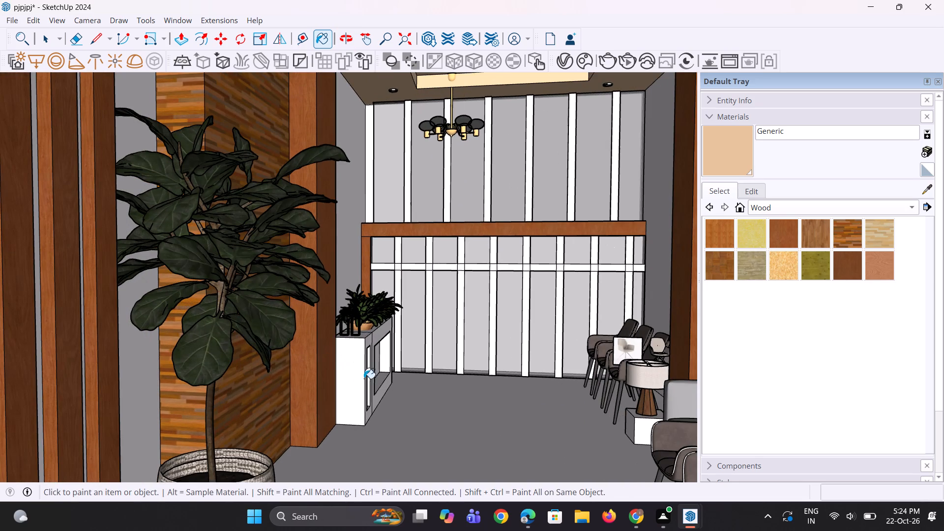
pyautogui.moveTo(364, 379); pyautogui.dragTo(343, 368, button='middle')
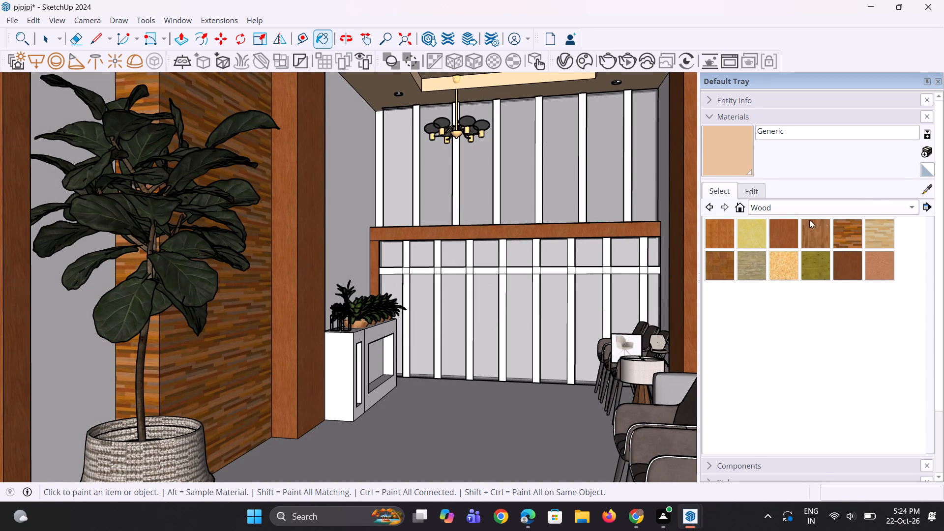
pyautogui.click(781, 231)
pyautogui.scroll(2, 352, 354)
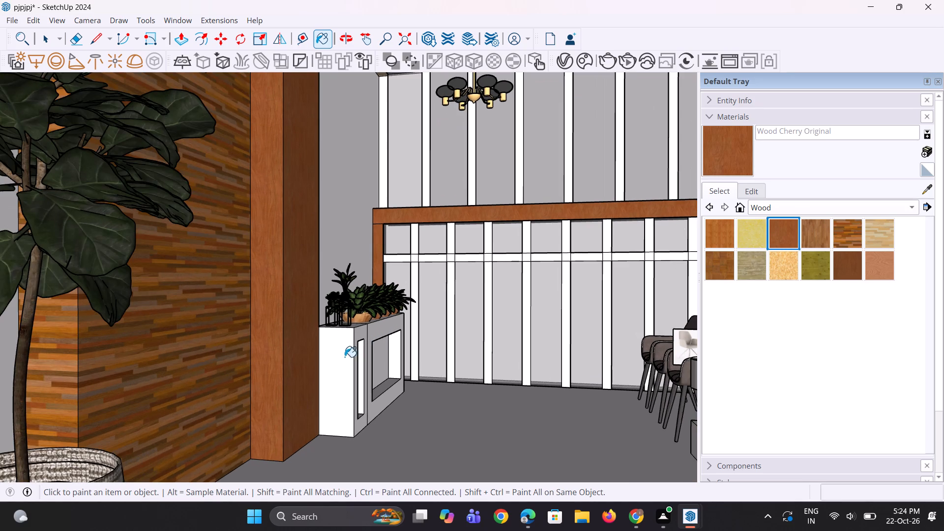
pyautogui.click(345, 357)
pyautogui.scroll(3, 365, 349)
pyautogui.click(352, 332)
pyautogui.click(369, 324)
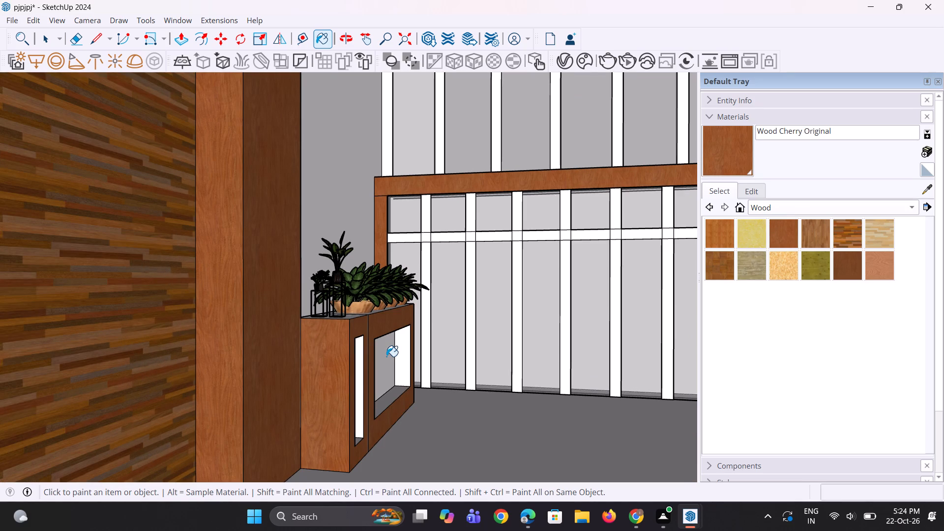
# Paint the inner faces of the planter cabinet's wide and narrow niches with Wood Cherry Original.
pyautogui.scroll(-2, 386, 356)
pyautogui.scroll(3, 392, 380)
pyautogui.click(382, 364)
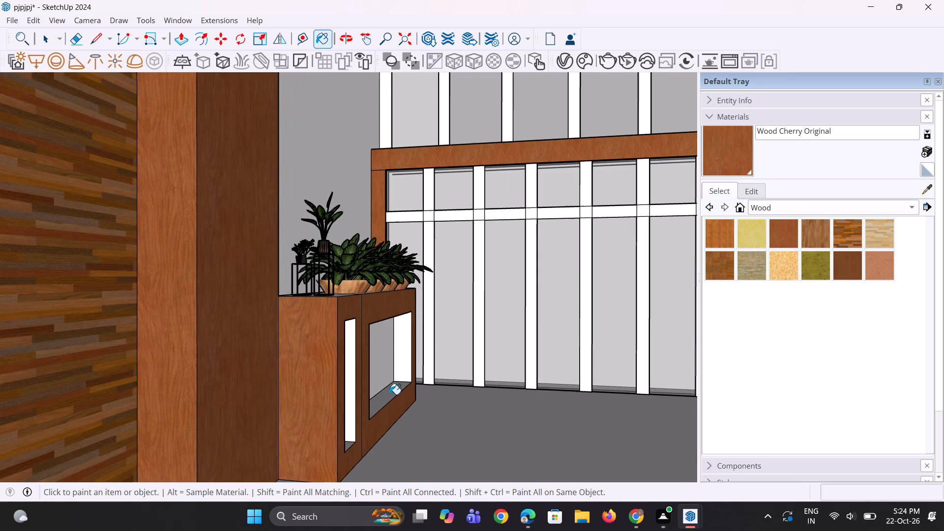
pyautogui.click(392, 393)
pyautogui.click(403, 361)
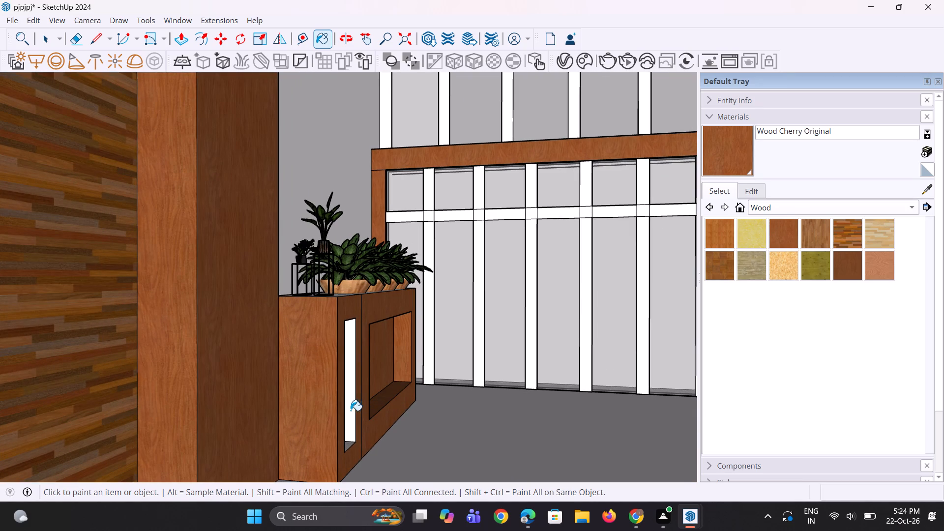
pyautogui.click(351, 411)
pyautogui.click(350, 442)
pyautogui.moveTo(377, 294); pyautogui.dragTo(371, 313, button='middle')
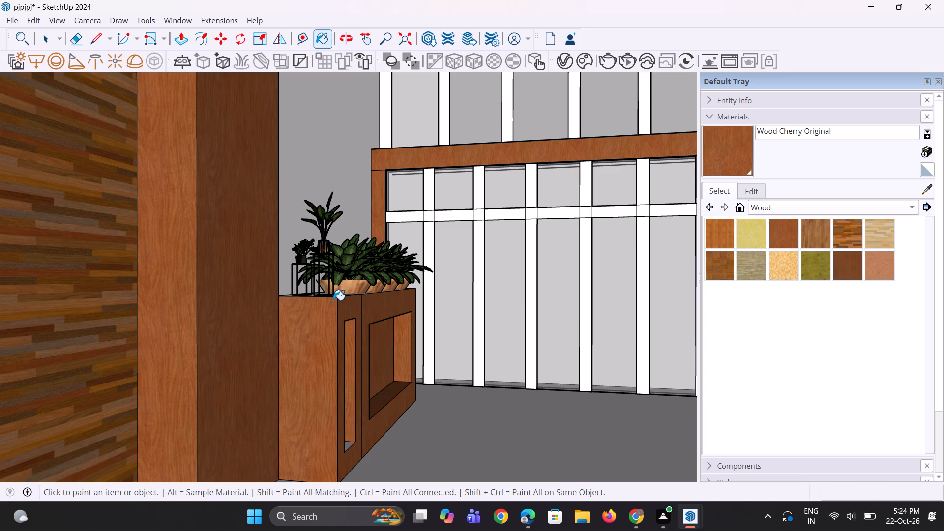
pyautogui.scroll(1, 333, 300)
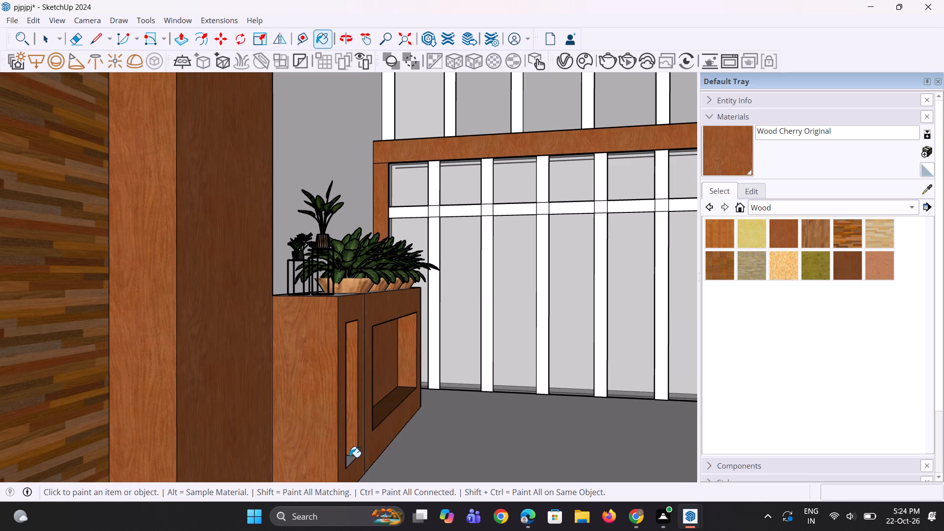
pyautogui.click(350, 457)
# Paint both top surfaces of the planter cabinet with Wood Cherry Original.
pyautogui.moveTo(384, 292); pyautogui.dragTo(368, 329, button='middle')
pyautogui.scroll(2, 348, 321)
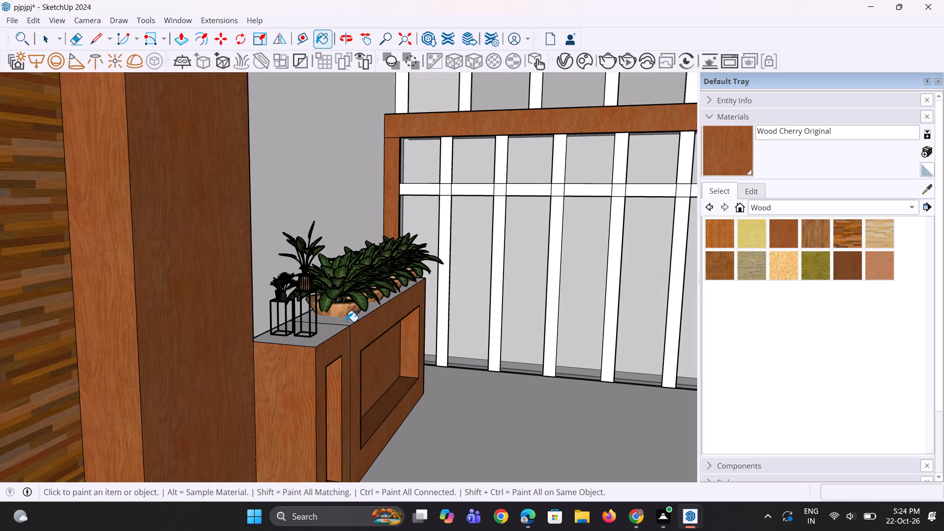
pyautogui.click(347, 322)
pyautogui.click(316, 344)
# Examine the planter cabinet together with the room's other wood finishes from the entrance.
pyautogui.scroll(-6, 358, 252)
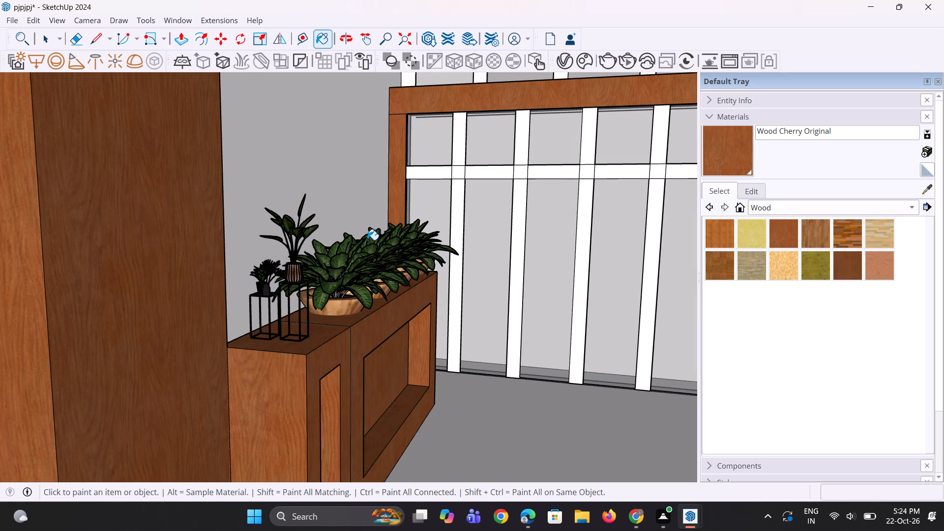
pyautogui.scroll(-5, 367, 240)
pyautogui.scroll(-9, 419, 206)
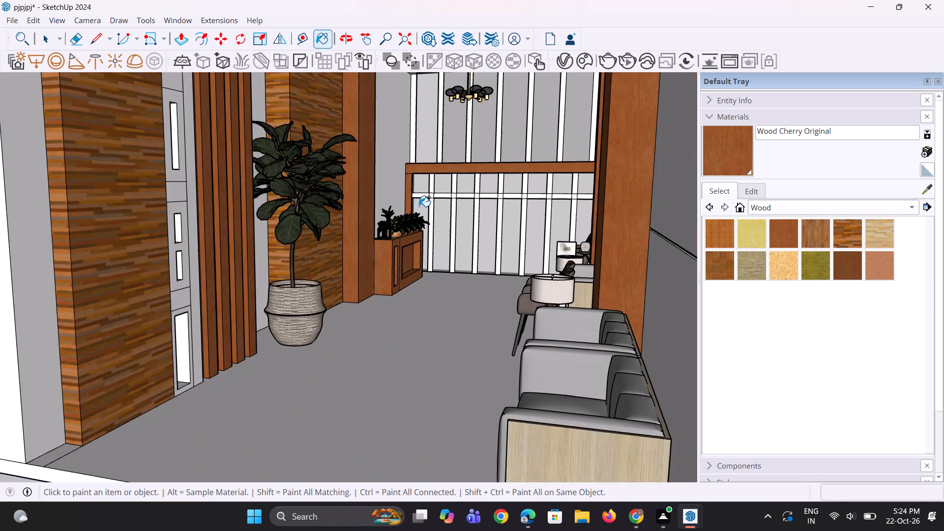
pyautogui.scroll(-4, 419, 206)
pyautogui.scroll(2, 404, 240)
pyautogui.moveTo(404, 240); pyautogui.dragTo(402, 235, button='middle')
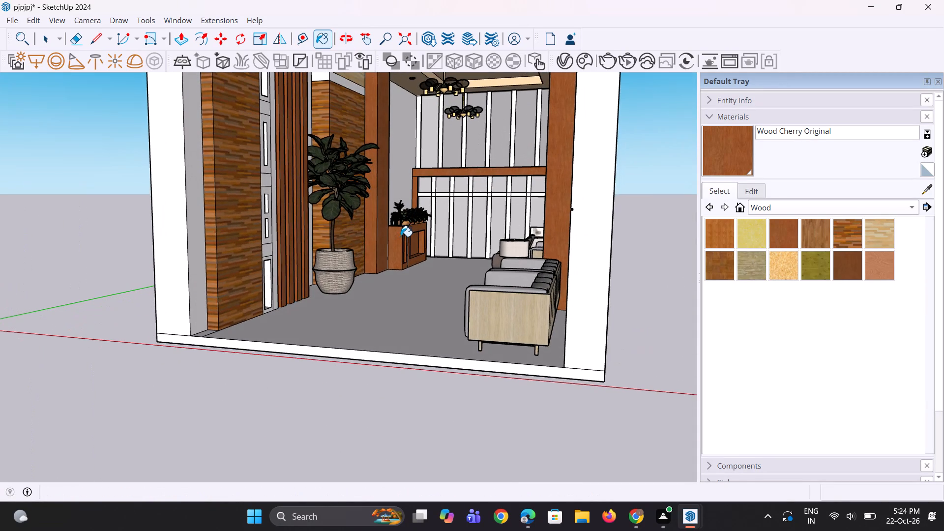
# Paint the grey column face between the entrance edge and the wood-textured panel with Wood Cherry Original.
pyautogui.scroll(1, 183, 256)
pyautogui.click(193, 254)
# Paint the lower niche surrounds, the band between them and the side face beside the slats with Wood Cherry Original.
pyautogui.scroll(2, 289, 227)
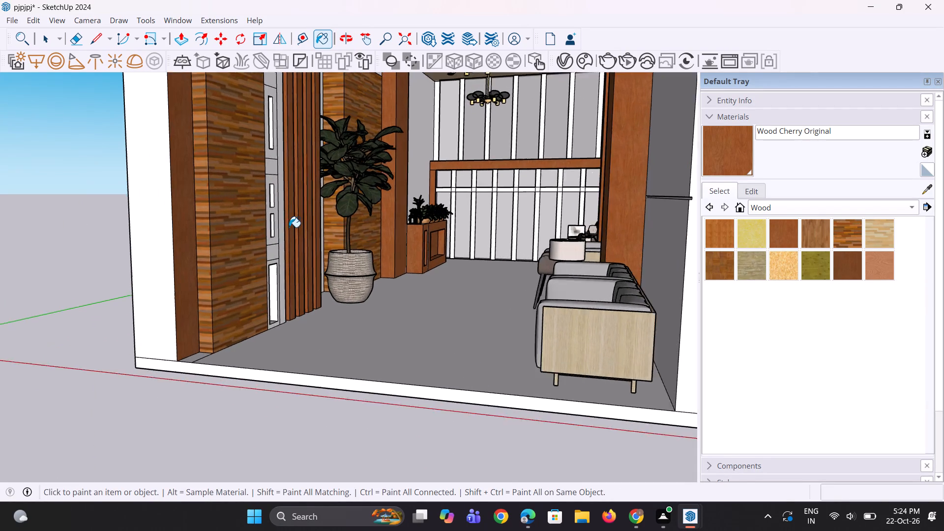
pyautogui.scroll(5, 289, 227)
pyautogui.moveTo(274, 264); pyautogui.dragTo(261, 264, button='middle')
pyautogui.scroll(3, 261, 257)
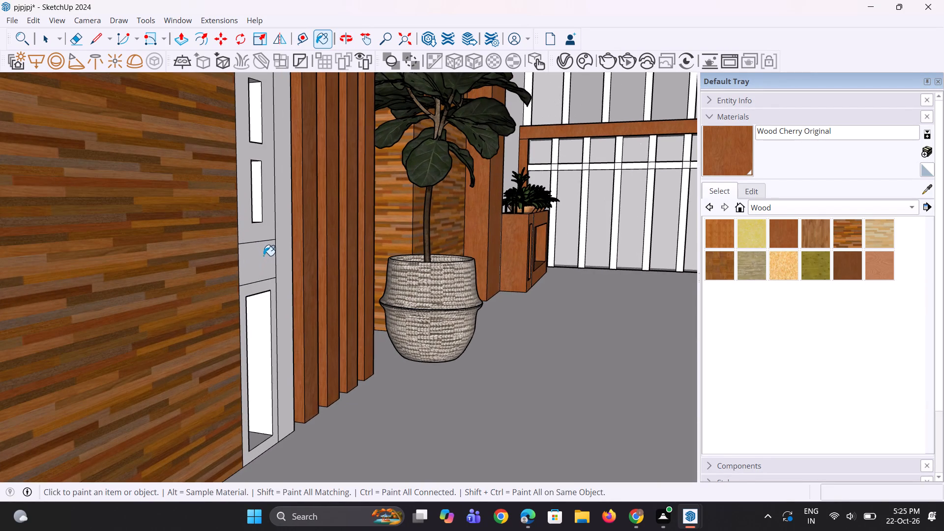
pyautogui.click(264, 256)
pyautogui.click(270, 290)
pyautogui.click(284, 283)
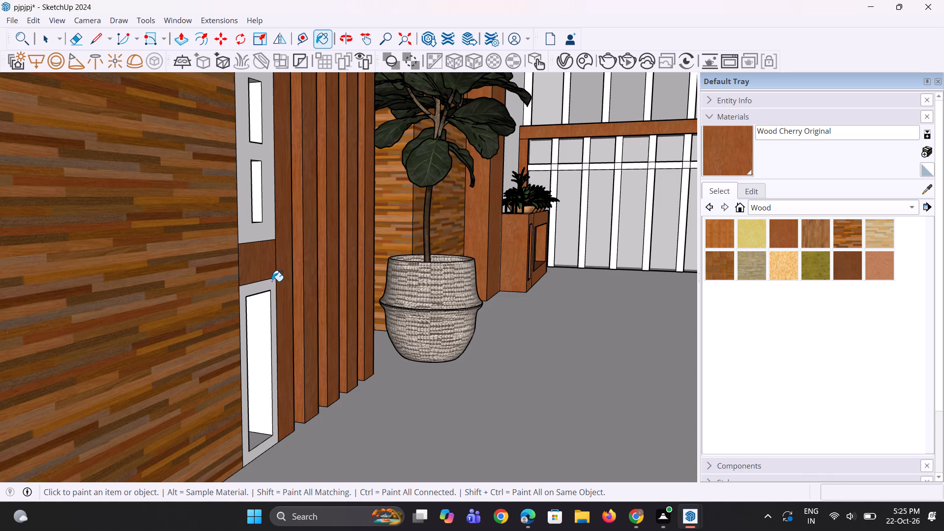
pyautogui.click(271, 287)
pyautogui.click(270, 234)
# Paint the remaining upper niche surrounds and separating bands beside the slats with Wood Cherry Original.
pyautogui.scroll(-2, 288, 297)
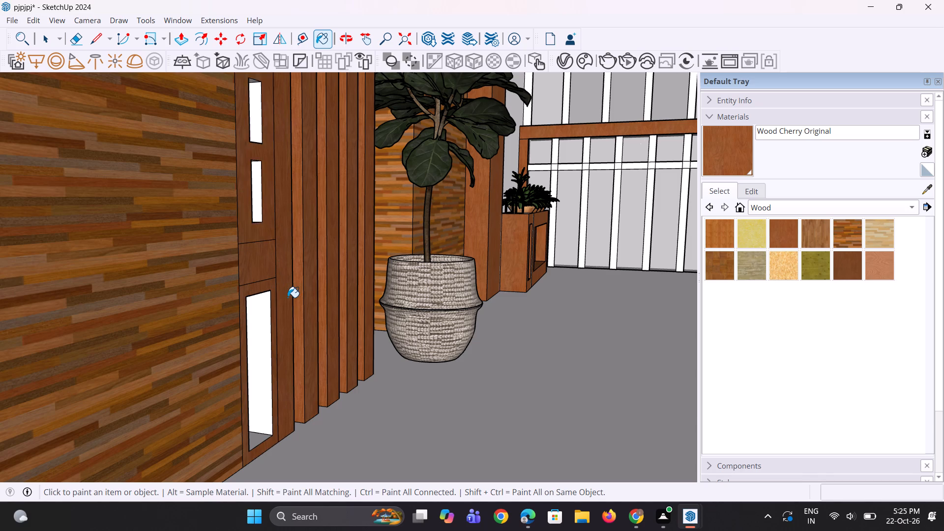
pyautogui.scroll(-4, 288, 297)
pyautogui.click(281, 160)
pyautogui.click(267, 152)
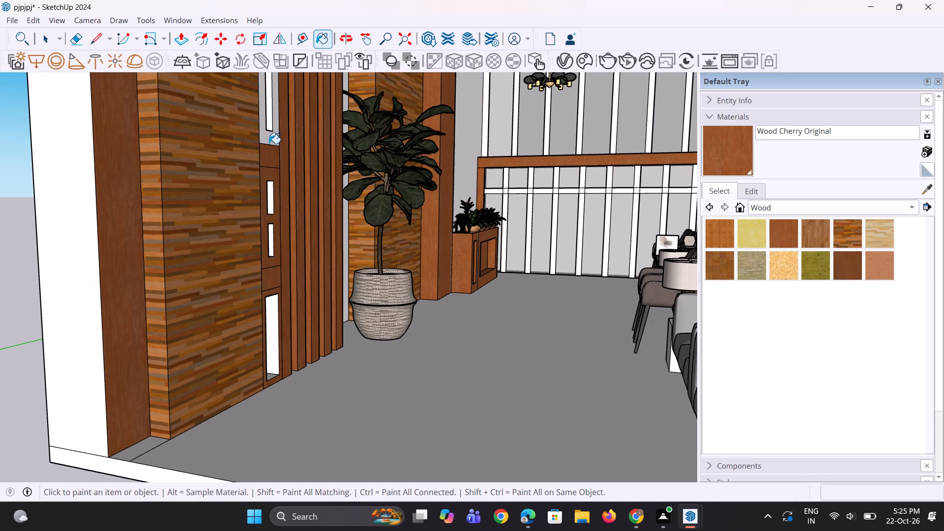
pyautogui.click(269, 143)
pyautogui.scroll(-11, 279, 251)
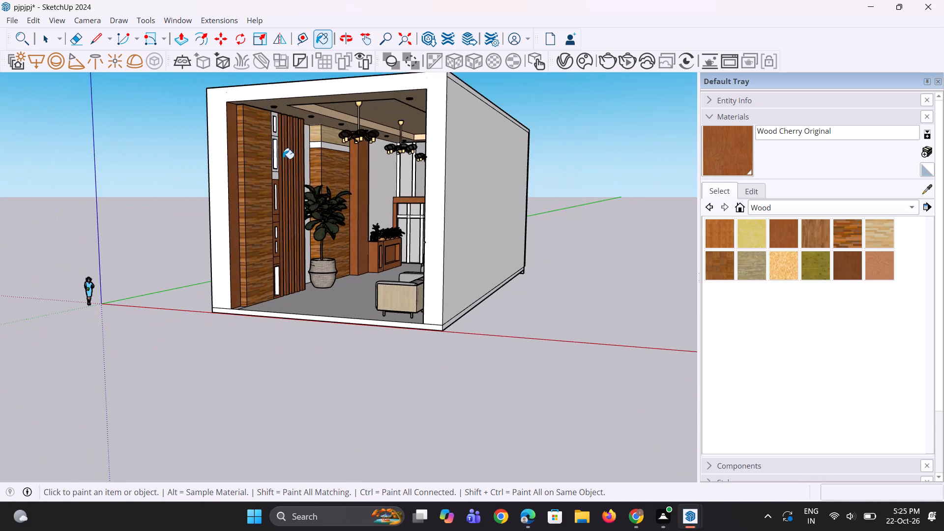
pyautogui.scroll(15, 283, 145)
pyautogui.click(266, 155)
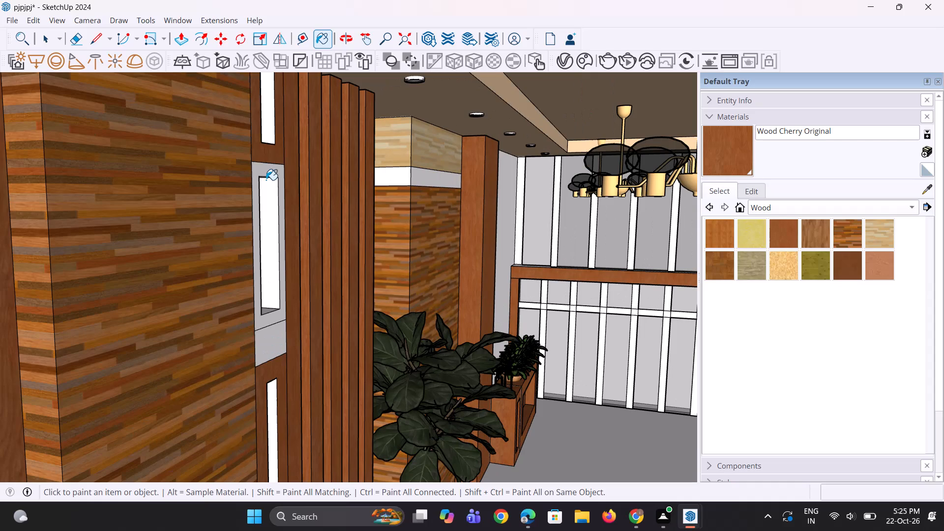
pyautogui.click(256, 181)
pyautogui.click(284, 343)
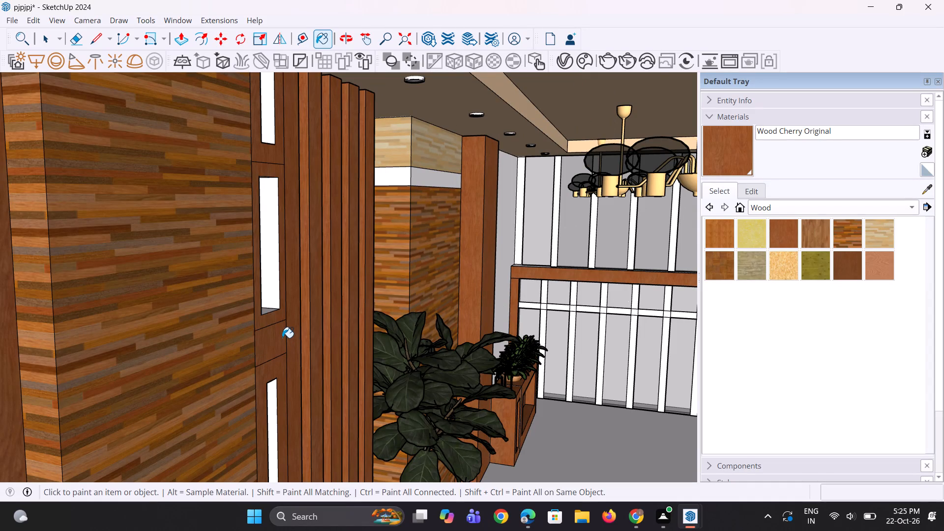
pyautogui.scroll(-9, 282, 328)
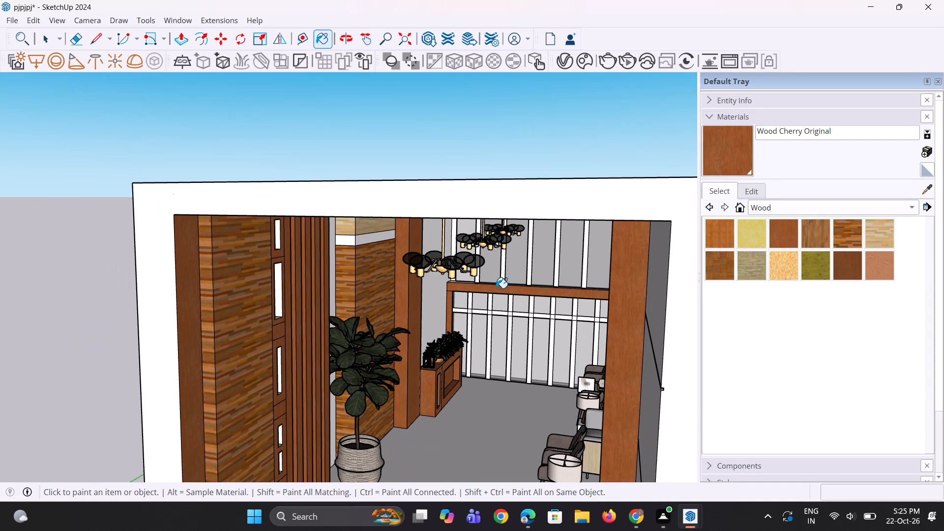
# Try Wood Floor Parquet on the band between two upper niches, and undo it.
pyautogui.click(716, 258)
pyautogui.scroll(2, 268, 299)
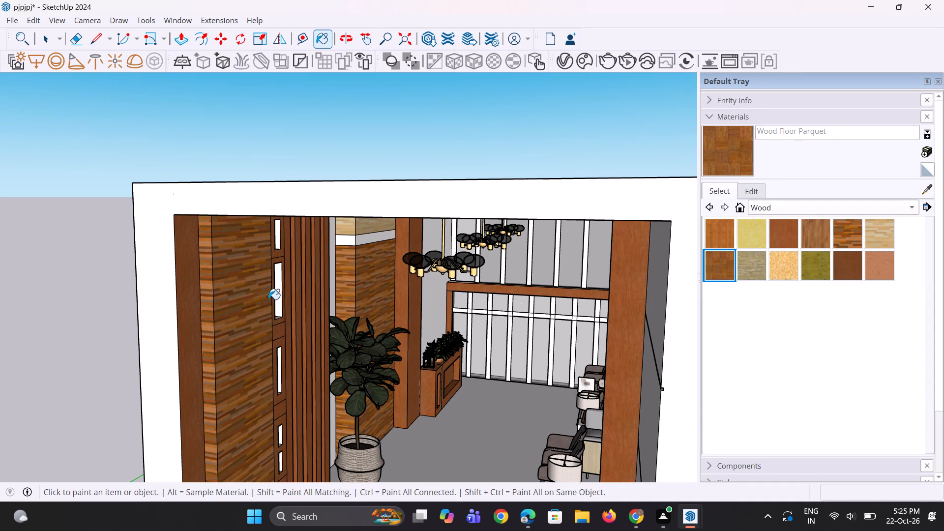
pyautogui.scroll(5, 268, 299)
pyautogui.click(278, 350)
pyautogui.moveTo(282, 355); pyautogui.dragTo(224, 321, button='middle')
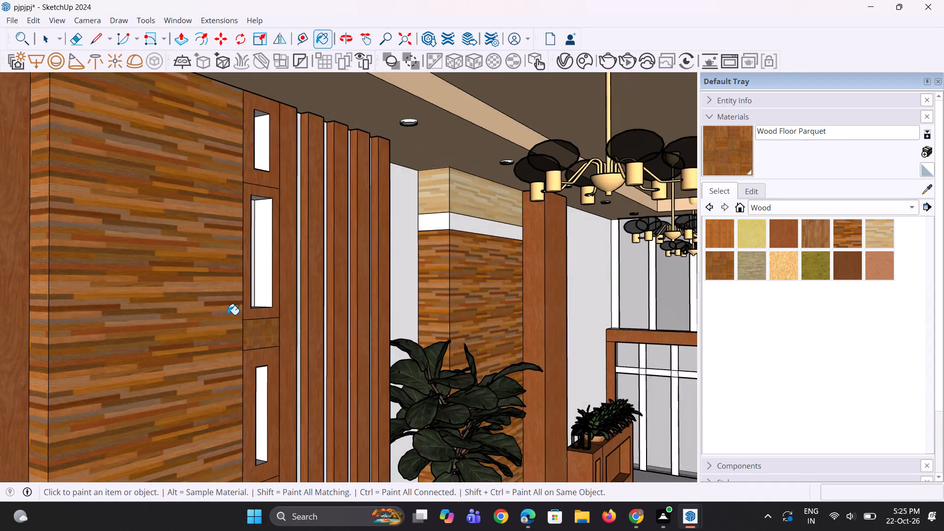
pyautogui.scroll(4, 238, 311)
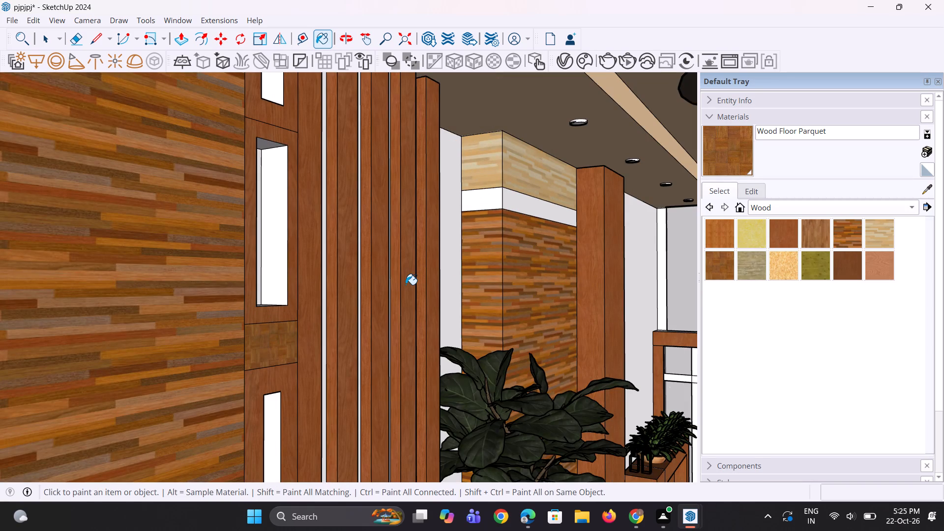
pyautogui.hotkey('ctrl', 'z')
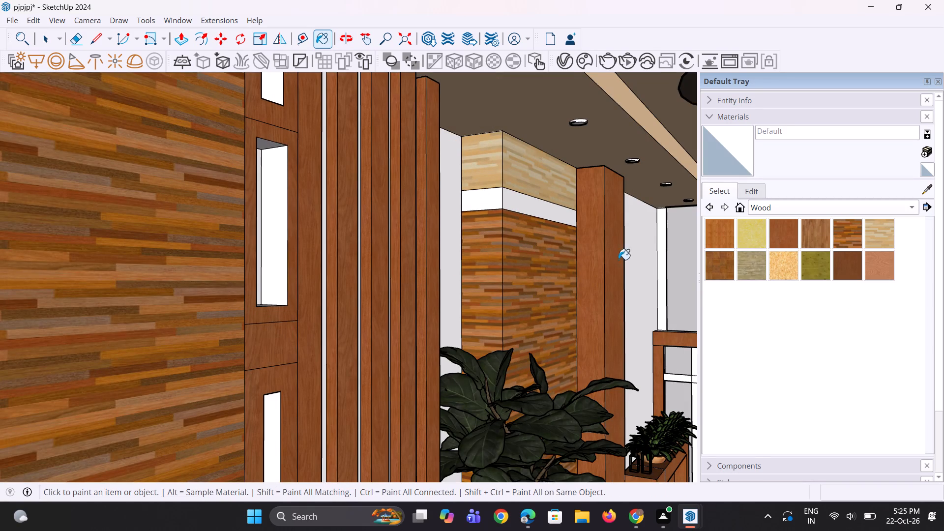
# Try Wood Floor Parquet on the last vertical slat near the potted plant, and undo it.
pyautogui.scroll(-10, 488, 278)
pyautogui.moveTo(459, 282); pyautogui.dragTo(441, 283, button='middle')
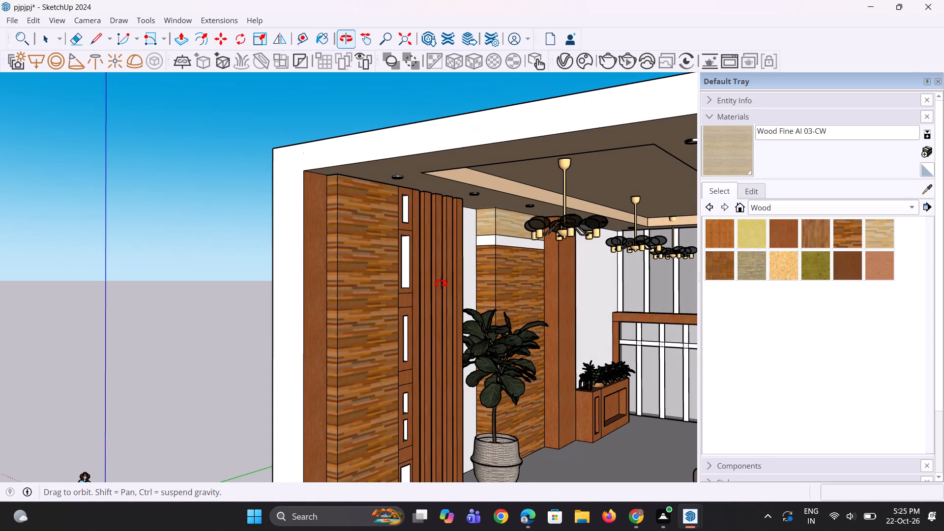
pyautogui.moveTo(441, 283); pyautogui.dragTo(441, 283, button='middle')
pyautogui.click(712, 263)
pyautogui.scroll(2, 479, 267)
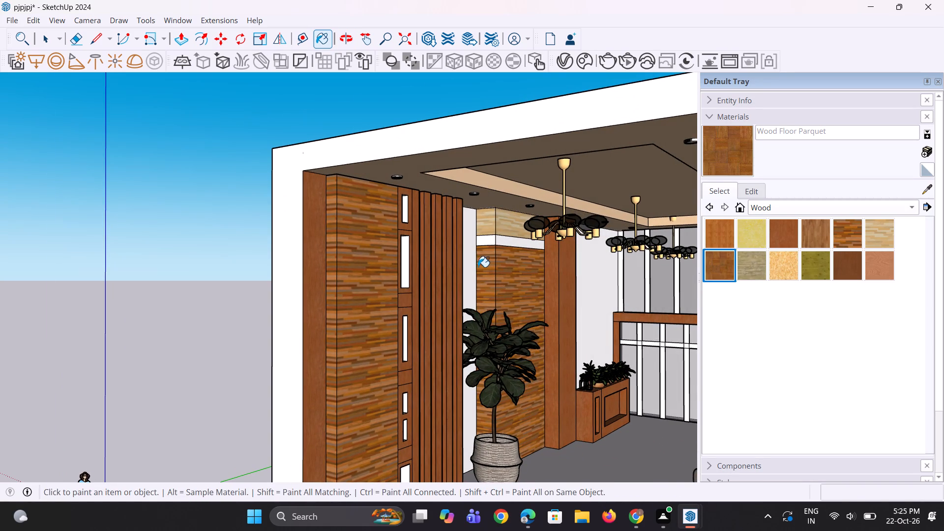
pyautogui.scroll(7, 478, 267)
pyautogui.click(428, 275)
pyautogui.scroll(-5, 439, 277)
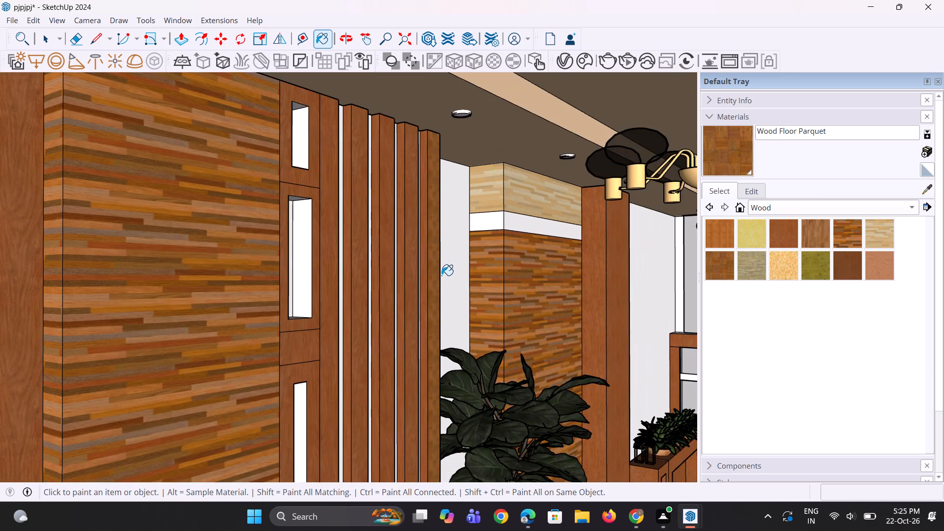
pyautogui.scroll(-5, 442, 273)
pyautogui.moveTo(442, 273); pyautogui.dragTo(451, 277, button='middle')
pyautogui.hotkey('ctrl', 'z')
# Paint the middle, upper and lower sections of the side wall behind the sofas with Stone Brushed Khaki from the Stone collection.
pyautogui.scroll(-2, 399, 261)
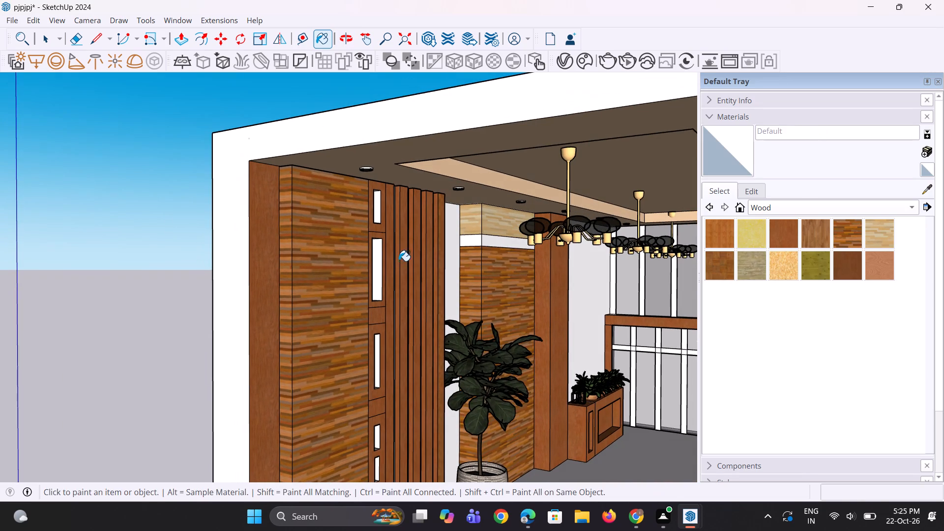
pyautogui.scroll(-3, 399, 261)
pyautogui.moveTo(393, 259); pyautogui.dragTo(503, 246, button='middle')
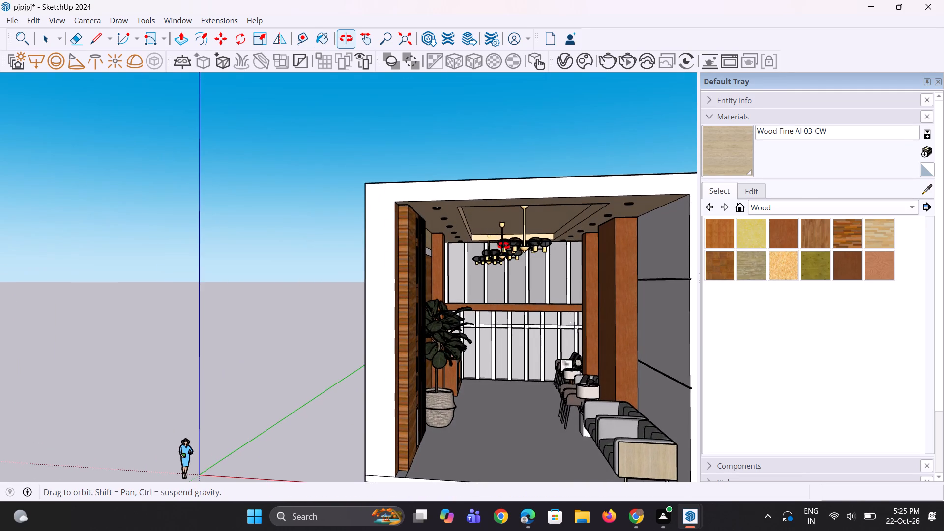
pyautogui.moveTo(503, 246); pyautogui.dragTo(503, 245, button='middle')
pyautogui.scroll(-9, 400, 260)
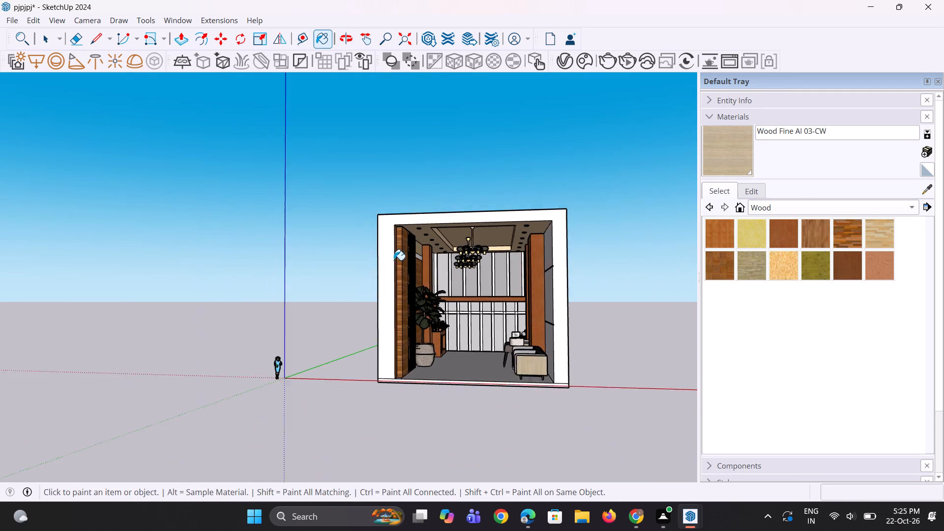
pyautogui.moveTo(407, 256); pyautogui.dragTo(459, 255, button='middle')
pyautogui.scroll(8, 469, 236)
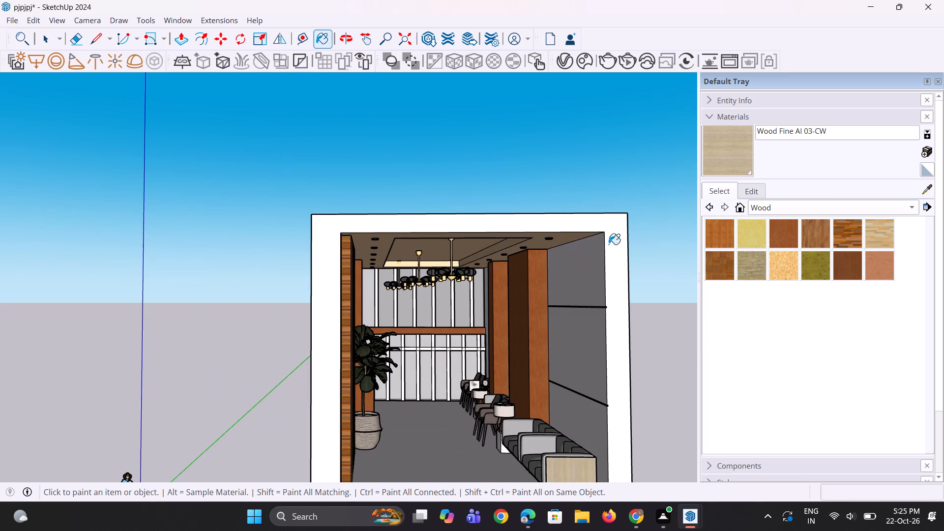
pyautogui.click(755, 206)
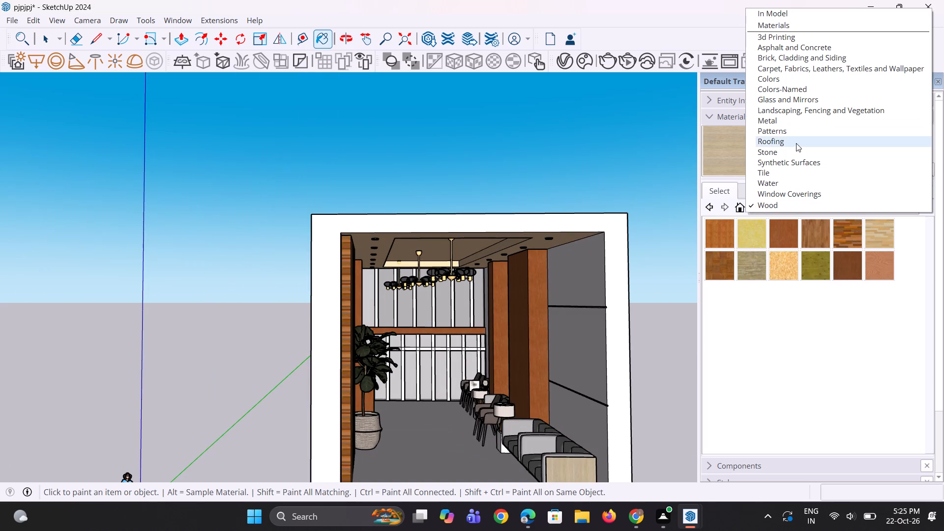
pyautogui.click(805, 153)
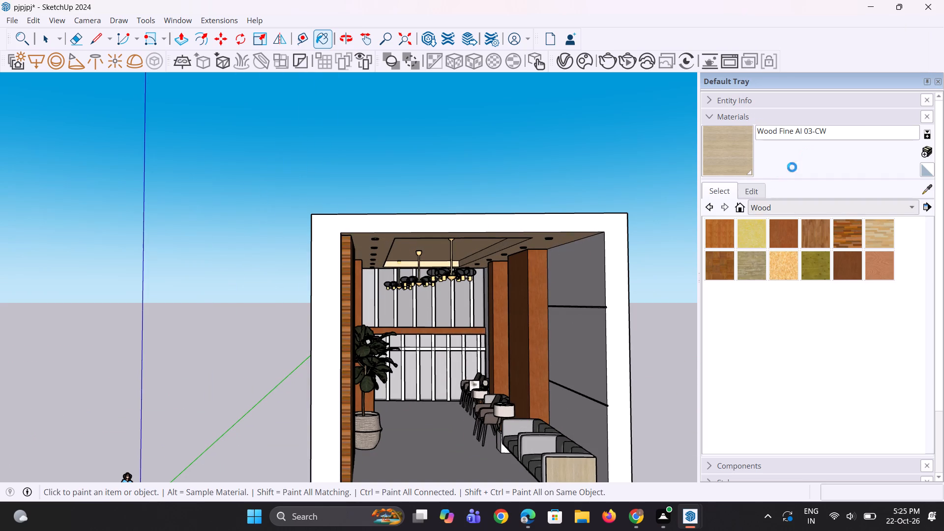
pyautogui.moveTo(759, 215); pyautogui.dragTo(765, 212, button='middle')
pyautogui.click(884, 243)
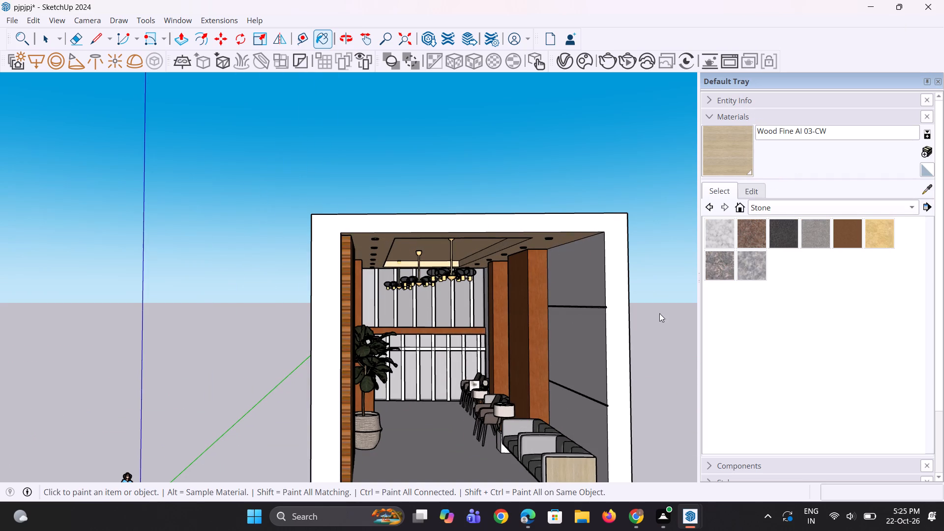
pyautogui.moveTo(637, 333); pyautogui.dragTo(661, 322, button='middle')
pyautogui.scroll(3, 584, 330)
pyautogui.click(580, 334)
pyautogui.click(602, 251)
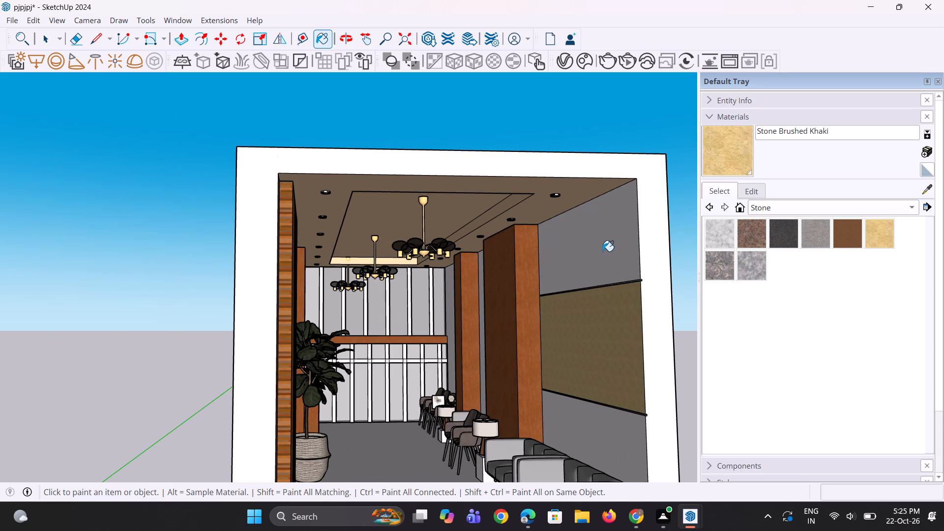
pyautogui.click(600, 433)
# Set the Stone Brushed Khaki texture size to 6' for the side wall.
pyautogui.moveTo(612, 381); pyautogui.dragTo(634, 380, button='middle')
pyautogui.scroll(9, 615, 380)
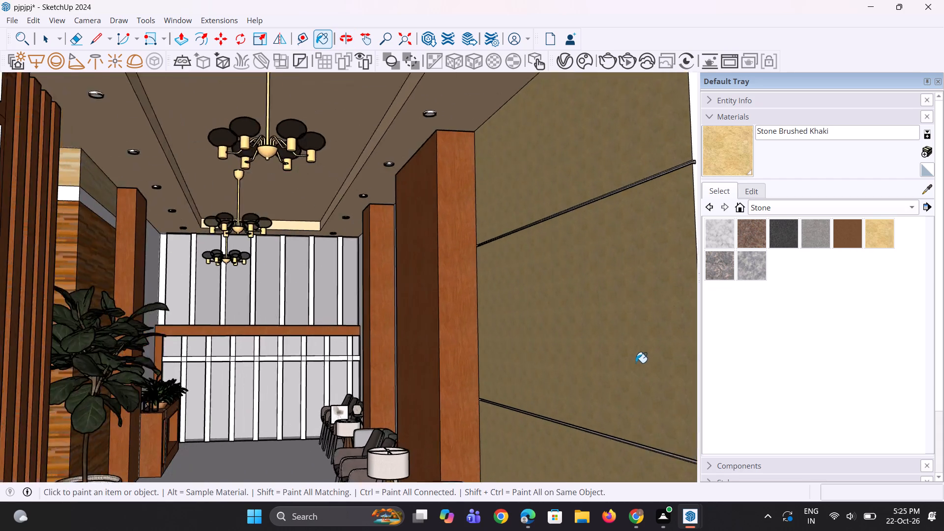
pyautogui.scroll(20, 636, 363)
pyautogui.scroll(1, 636, 363)
pyautogui.moveTo(645, 369); pyautogui.dragTo(709, 379, button='middle')
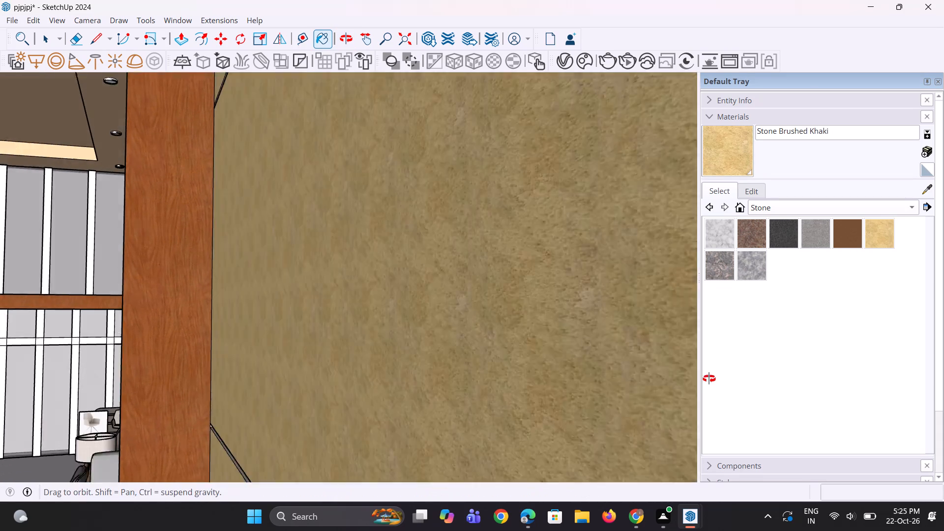
pyautogui.moveTo(709, 379); pyautogui.dragTo(711, 379, button='middle')
pyautogui.click(765, 213)
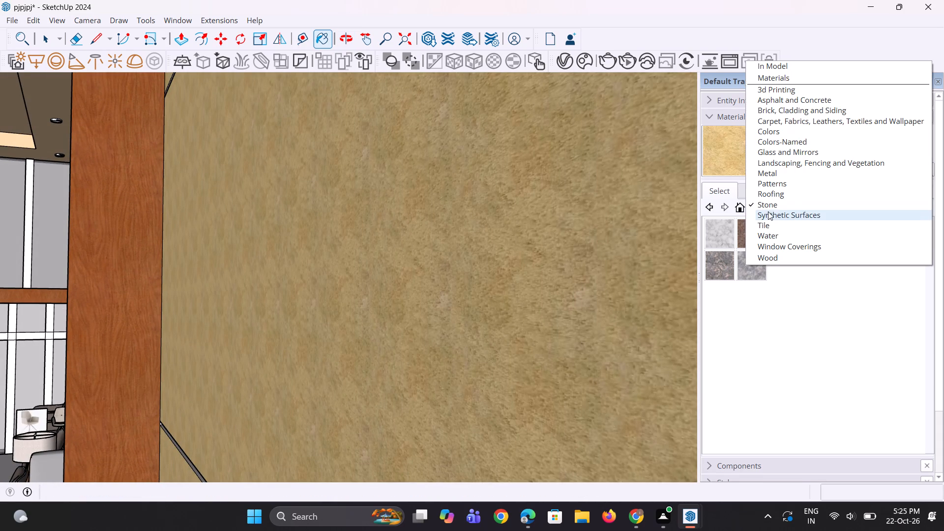
pyautogui.click(743, 191)
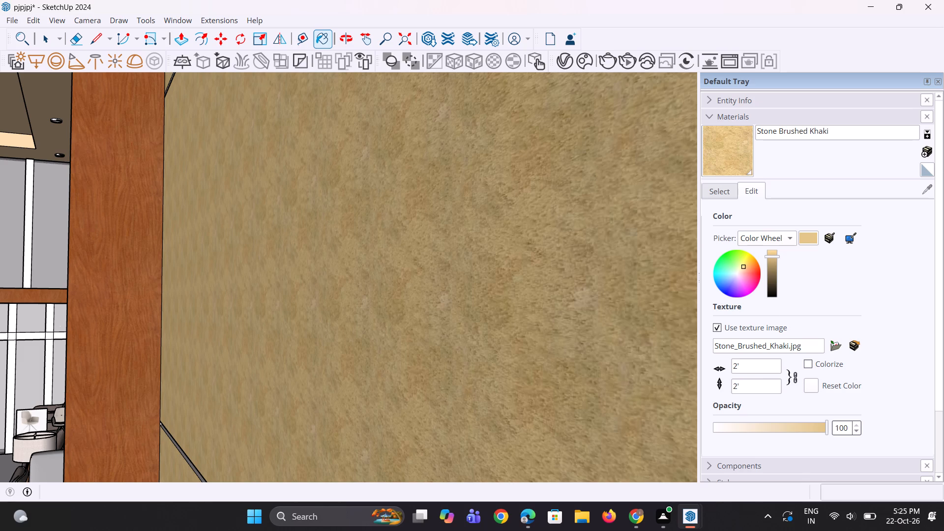
pyautogui.moveTo(754, 370); pyautogui.dragTo(717, 373)
pyautogui.write("6'")
pyautogui.press('Return')
# Examine the side wall's stone texture up close and within the whole room from the entrance.
pyautogui.scroll(-6, 609, 414)
pyautogui.scroll(-3, 458, 265)
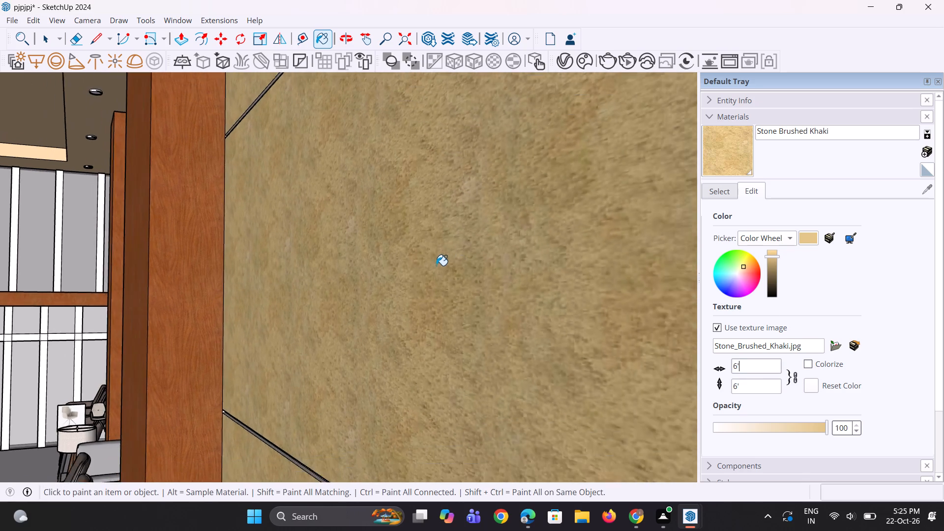
pyautogui.scroll(-14, 436, 265)
pyautogui.scroll(1, 476, 281)
pyautogui.moveTo(476, 281); pyautogui.dragTo(441, 285, button='middle')
pyautogui.scroll(-4, 411, 238)
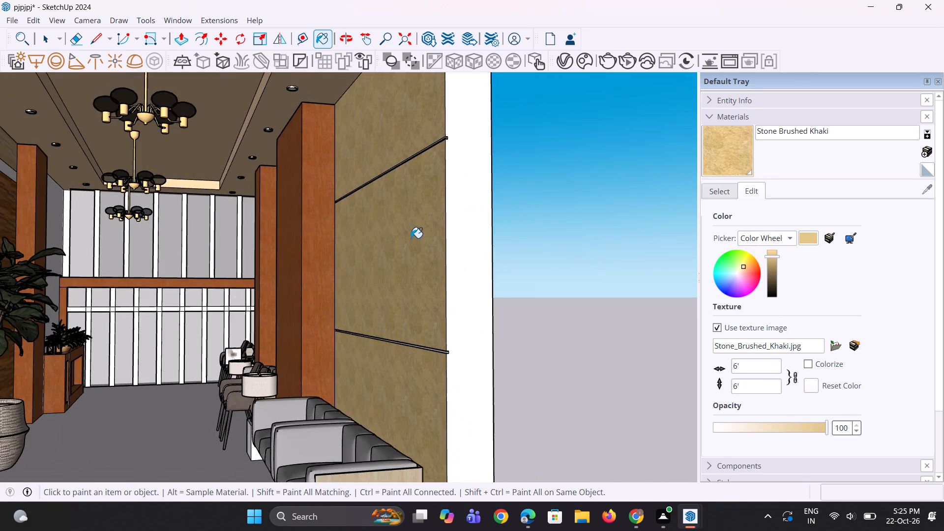
pyautogui.scroll(-3, 399, 236)
pyautogui.moveTo(316, 315); pyautogui.dragTo(287, 345, button='middle')
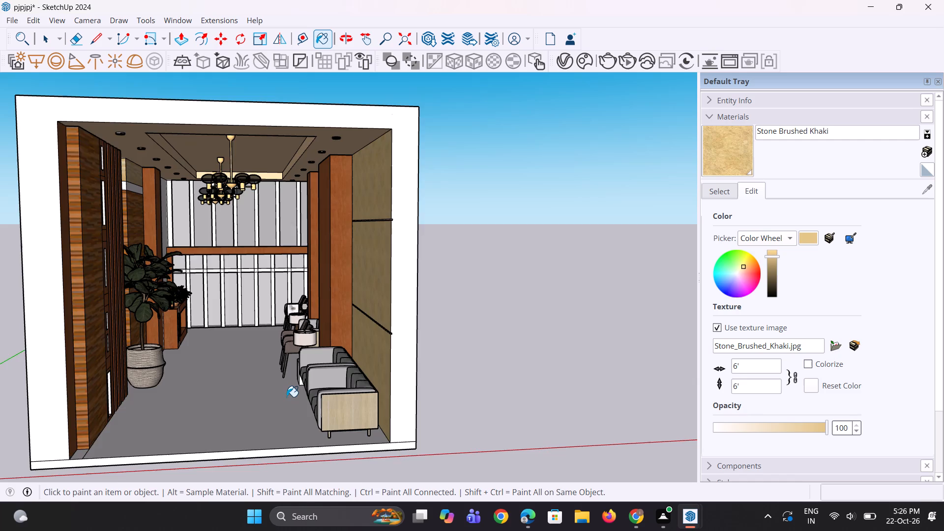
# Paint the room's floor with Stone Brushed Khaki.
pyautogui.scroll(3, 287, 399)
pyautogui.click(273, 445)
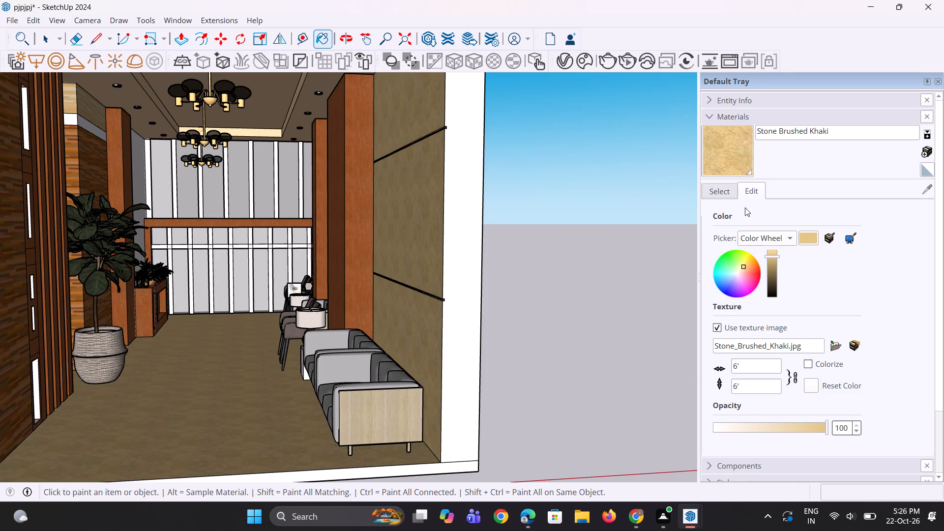
# Paint the room's floor with Carrera Marble from the Stone collection.
pyautogui.click(725, 188)
pyautogui.click(729, 231)
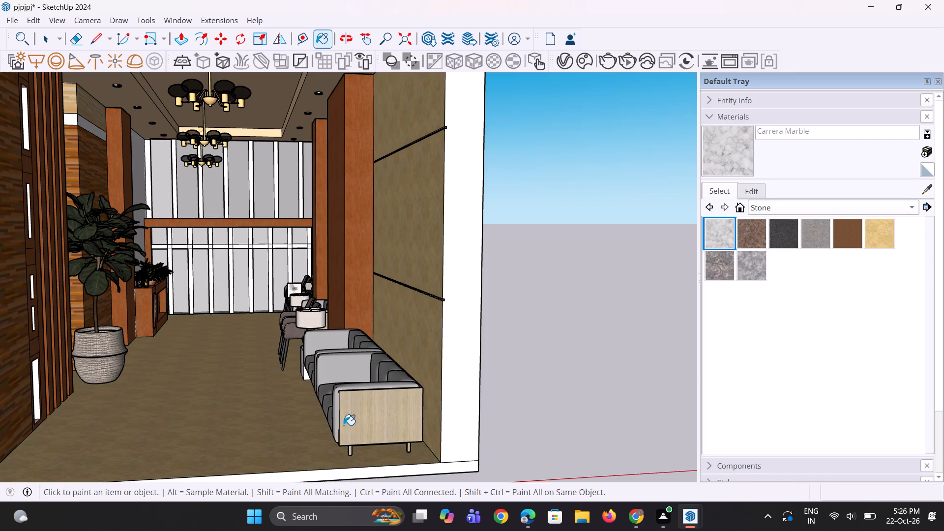
pyautogui.click(247, 451)
# Tint the floor's Carrera Marble material a light beige using the color wheel.
pyautogui.scroll(-4, 284, 363)
pyautogui.moveTo(250, 359); pyautogui.dragTo(255, 381, button='middle')
pyautogui.scroll(10, 235, 435)
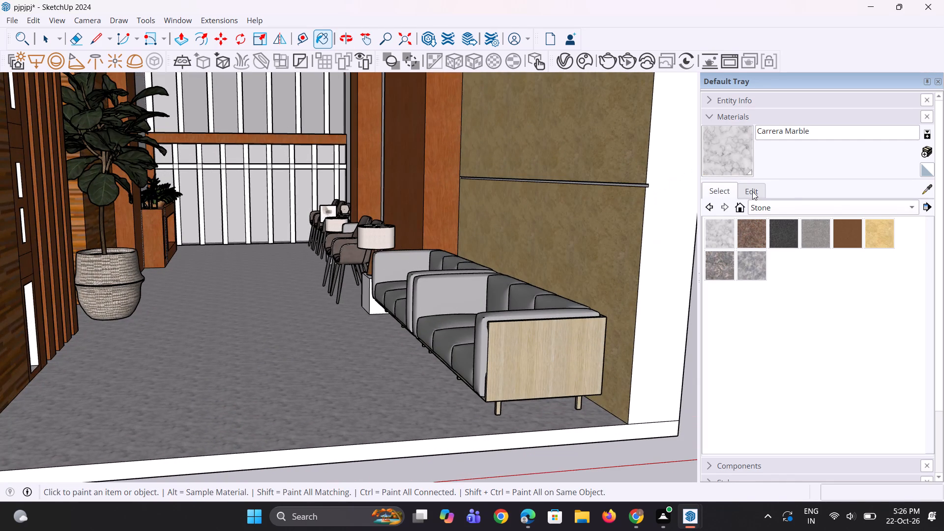
pyautogui.click(752, 191)
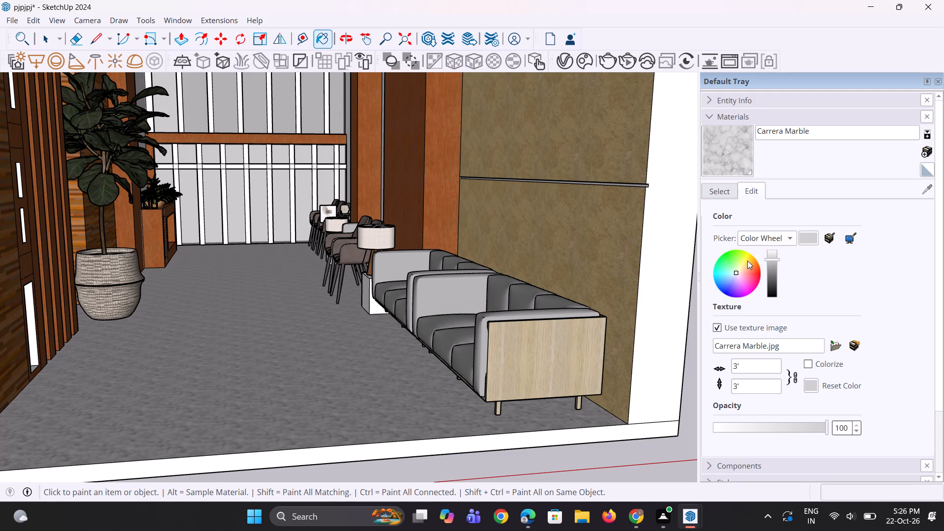
pyautogui.moveTo(747, 261); pyautogui.dragTo(741, 271)
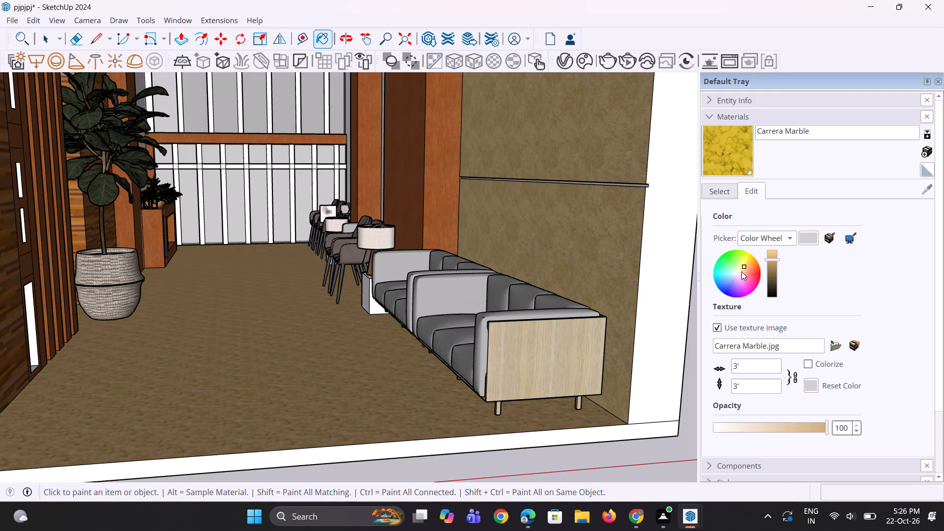
pyautogui.moveTo(741, 271); pyautogui.dragTo(740, 272)
pyautogui.click(737, 273)
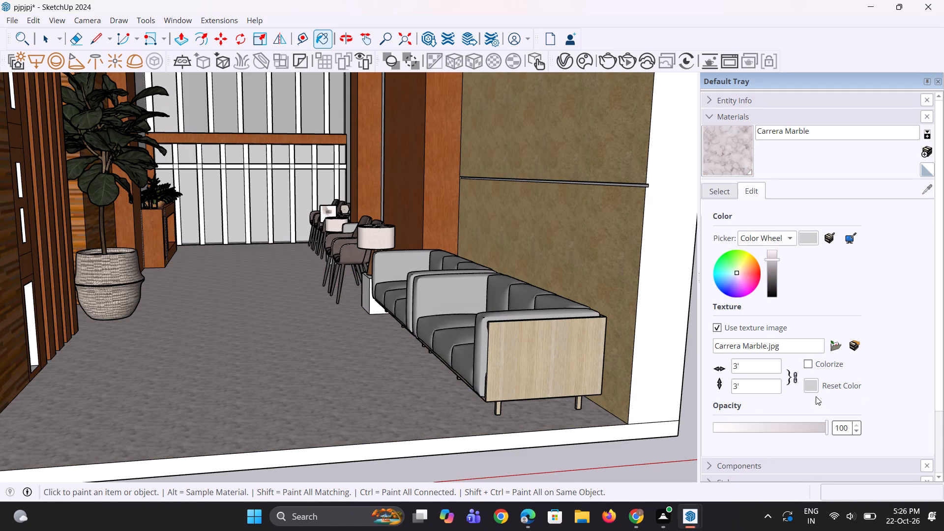
pyautogui.click(814, 391)
pyautogui.click(740, 269)
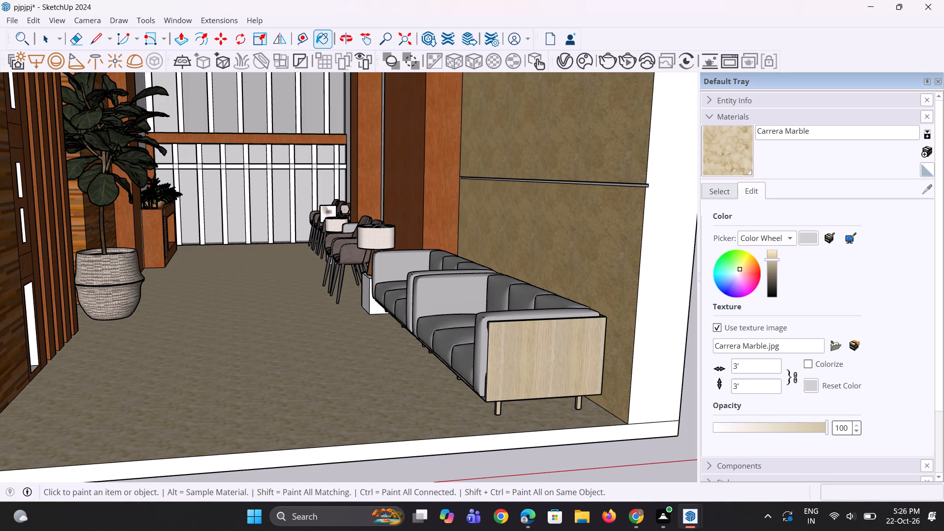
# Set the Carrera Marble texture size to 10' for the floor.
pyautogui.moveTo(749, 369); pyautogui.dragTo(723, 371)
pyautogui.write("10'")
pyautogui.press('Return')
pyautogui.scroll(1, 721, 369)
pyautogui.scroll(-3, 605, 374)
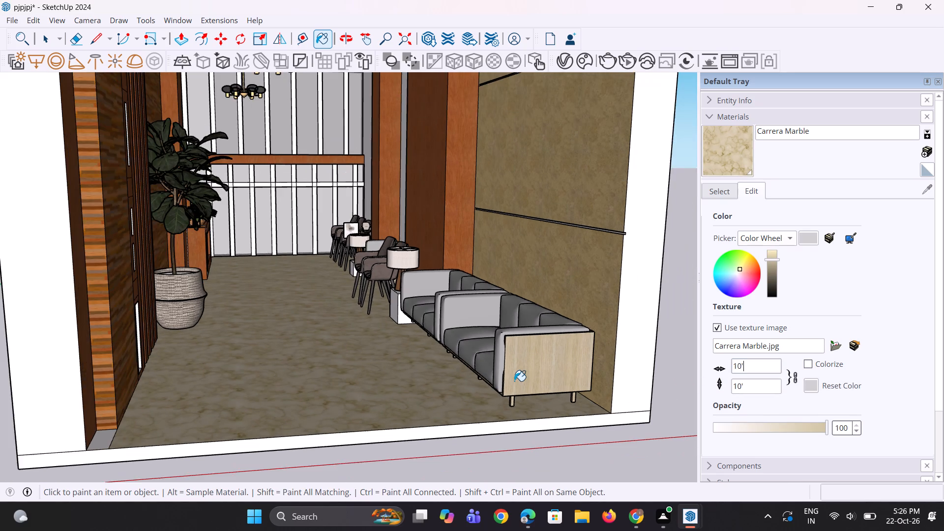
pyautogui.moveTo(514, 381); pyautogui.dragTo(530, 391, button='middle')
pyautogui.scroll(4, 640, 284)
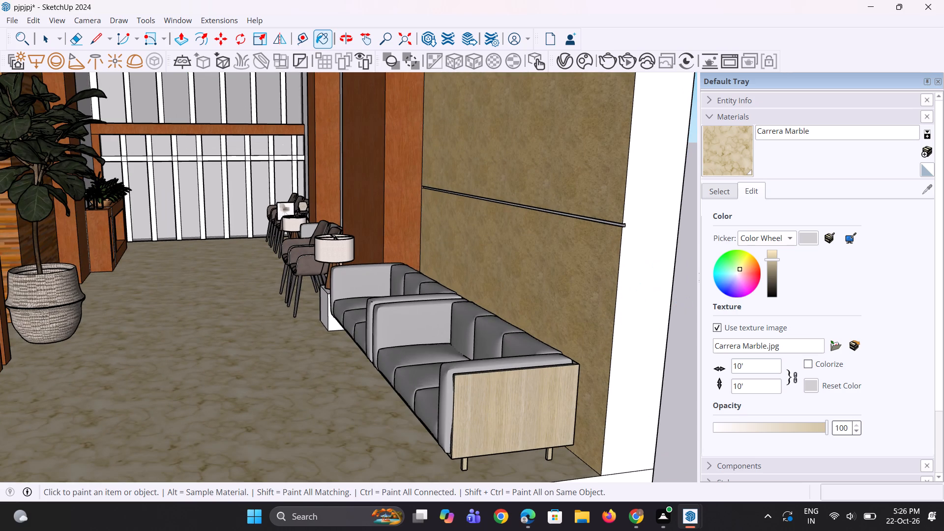
# Set the Carrera Marble texture size to 15' for the floor.
pyautogui.moveTo(750, 368); pyautogui.dragTo(725, 368)
pyautogui.write("15'")
pyautogui.press('Return')
pyautogui.scroll(-2, 631, 354)
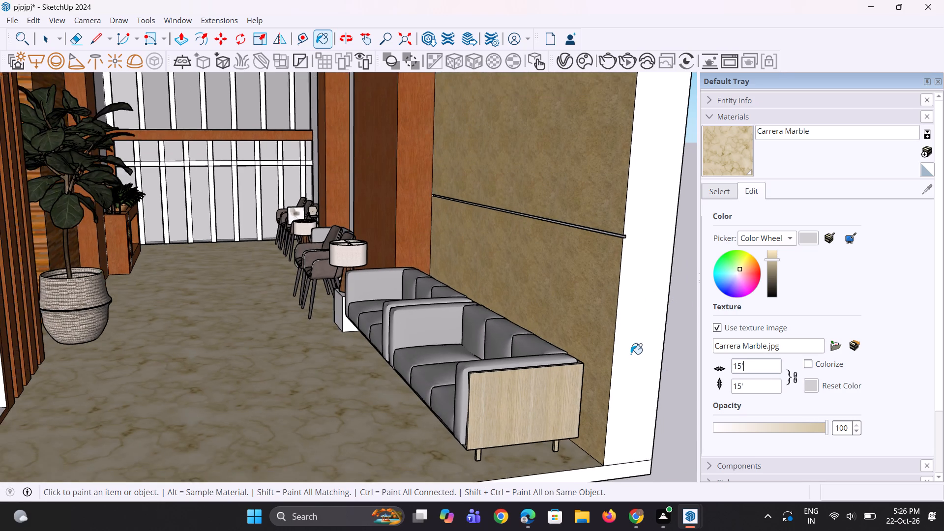
pyautogui.moveTo(630, 354); pyautogui.dragTo(659, 346, button='middle')
pyautogui.press('space')
pyautogui.press('space')
pyautogui.press('space')
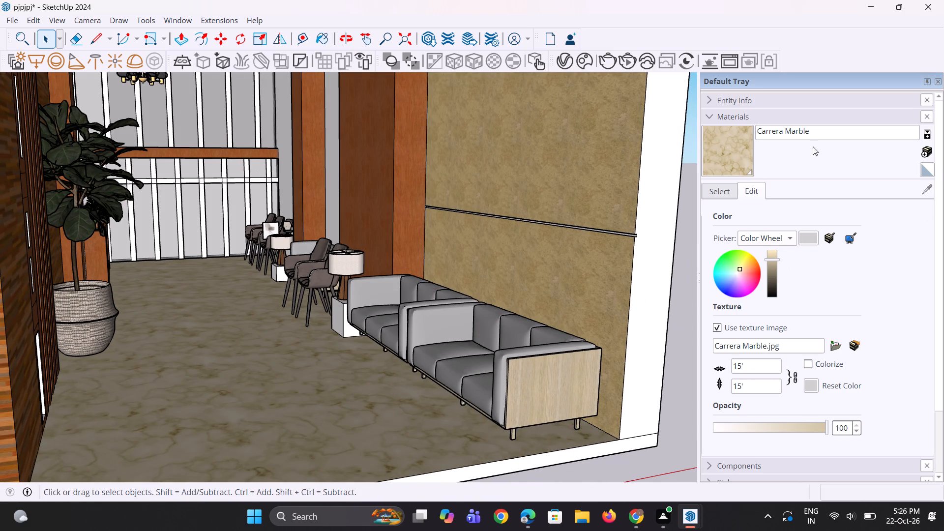
# Sample Stone Brushed Khaki from the side wall and set its texture size to 10'.
pyautogui.click(730, 197)
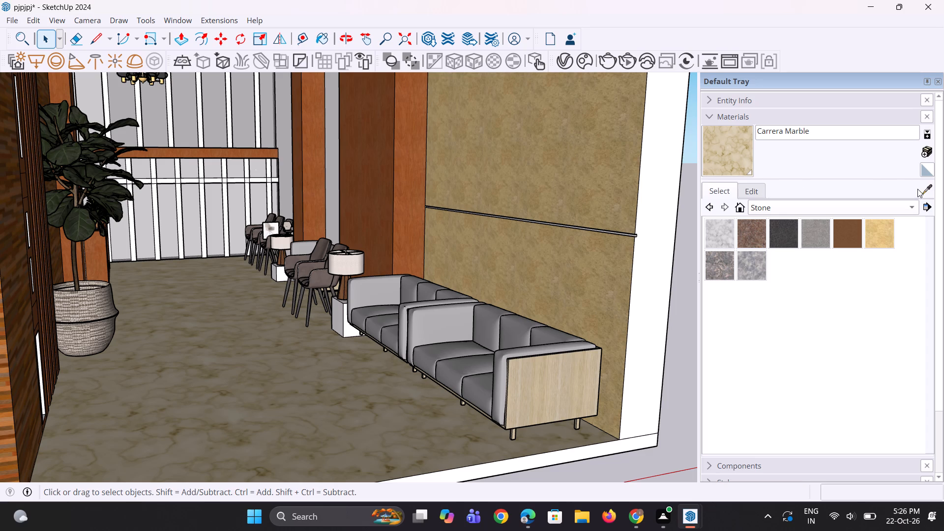
pyautogui.click(926, 190)
pyautogui.click(614, 161)
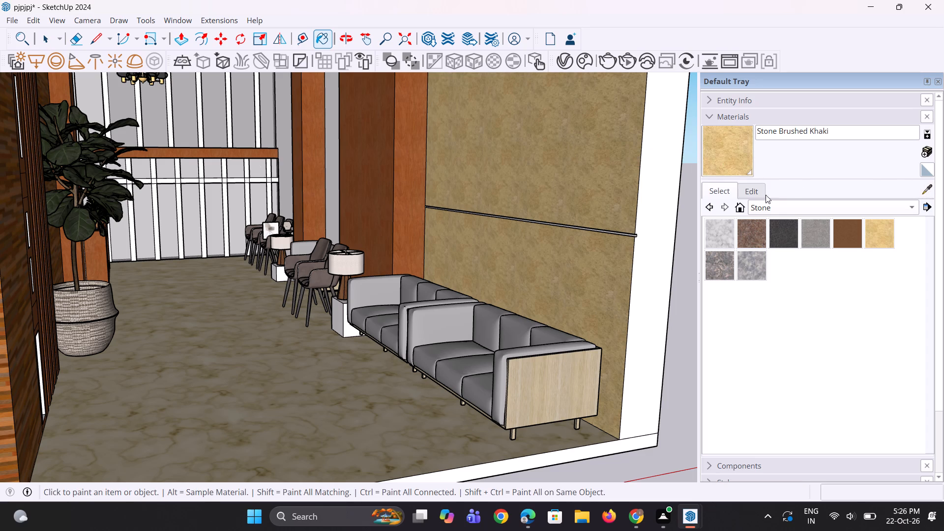
pyautogui.click(754, 187)
pyautogui.moveTo(744, 370); pyautogui.dragTo(715, 372)
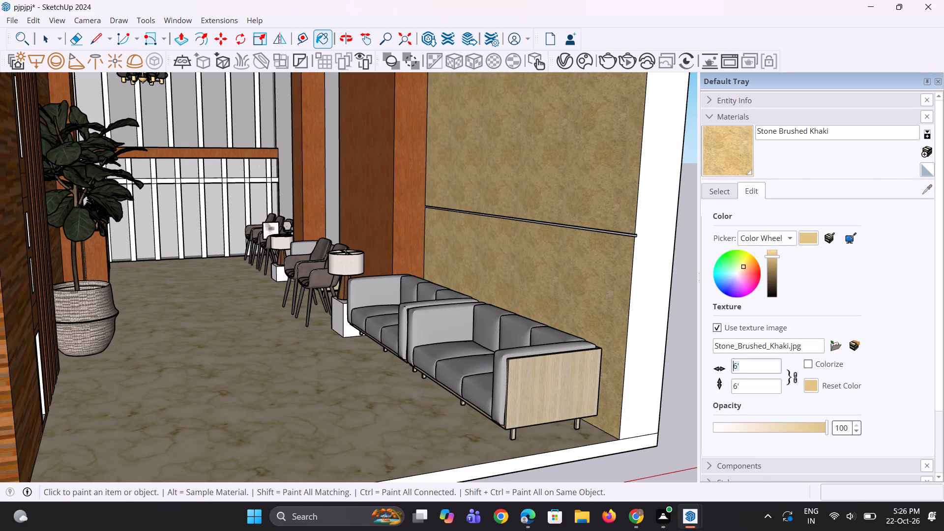
pyautogui.moveTo(715, 372); pyautogui.dragTo(713, 373)
pyautogui.write("10'")
pyautogui.press('Return')
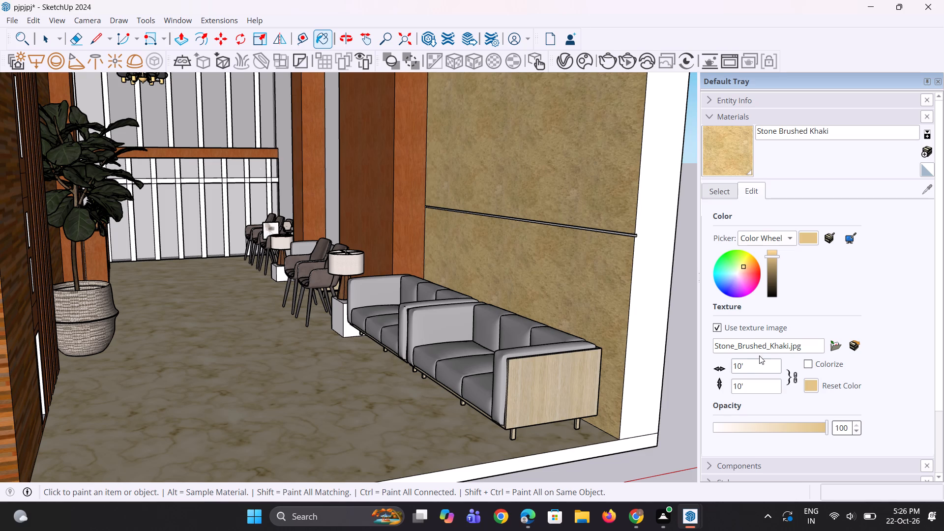
# Set the Stone Brushed Khaki texture size to 14' for the side wall.
pyautogui.moveTo(759, 355); pyautogui.dragTo(726, 367)
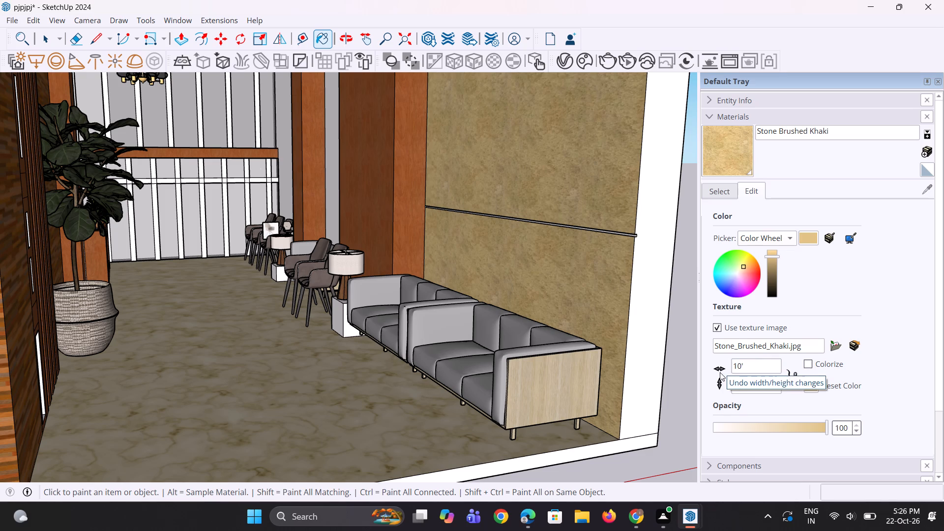
pyautogui.moveTo(746, 369); pyautogui.dragTo(719, 361)
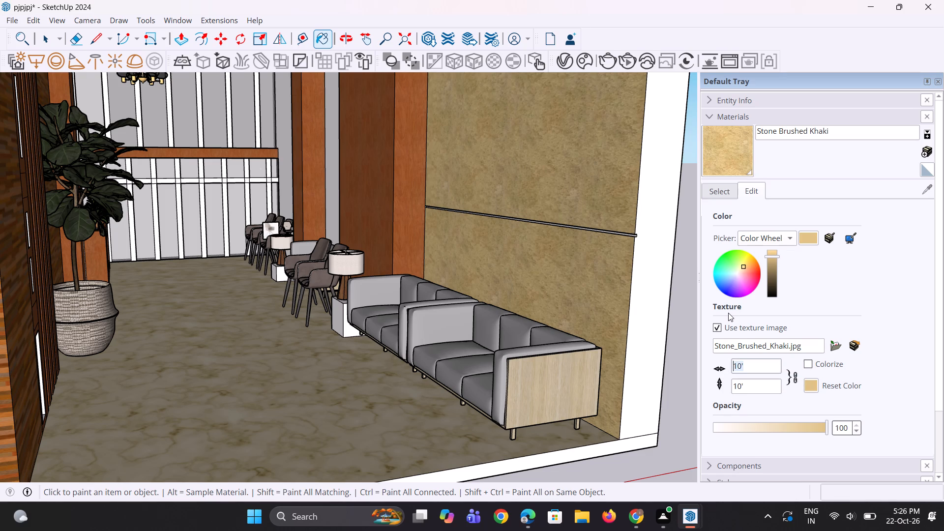
pyautogui.press('BackSpace')
pyautogui.write("14'")
pyautogui.press('Return')
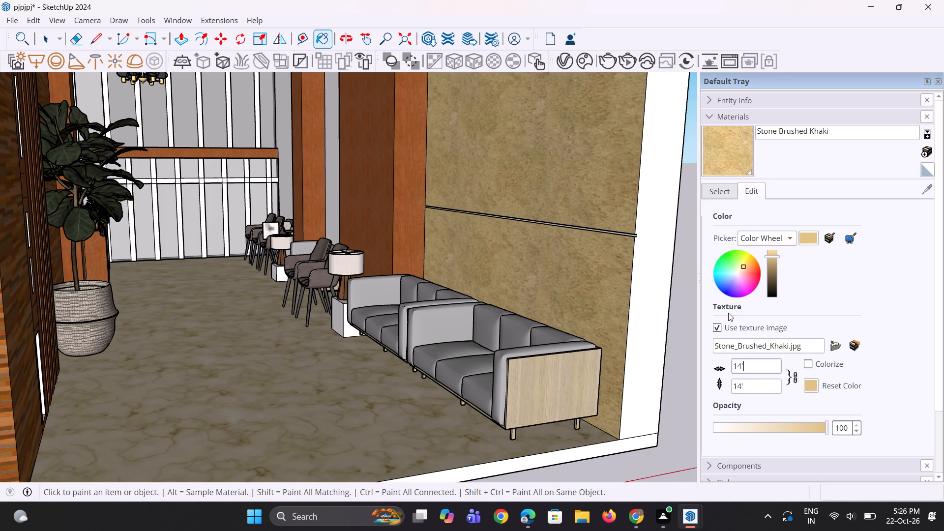
pyautogui.scroll(-7, 606, 234)
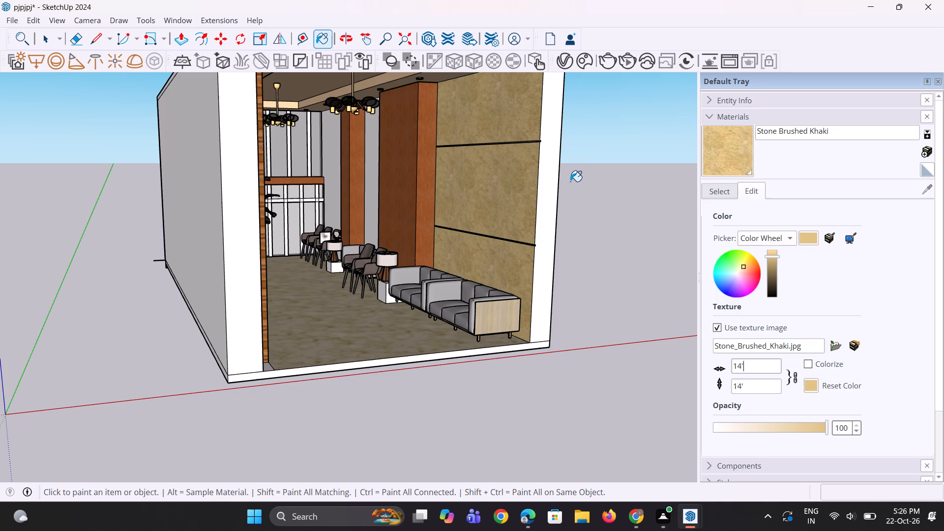
pyautogui.scroll(3, 649, 174)
pyautogui.scroll(2, 723, 240)
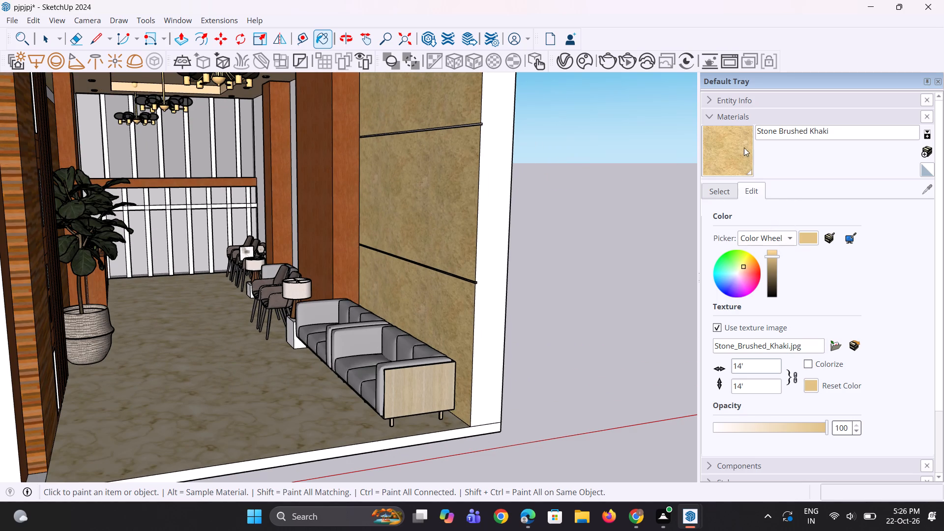
pyautogui.moveTo(483, 203); pyautogui.dragTo(507, 208, button='middle')
# Sample Wood Floor Dark from the plant-side wall and paint the two recessed wall strips beside the cherry columns behind the seating.
pyautogui.click(714, 186)
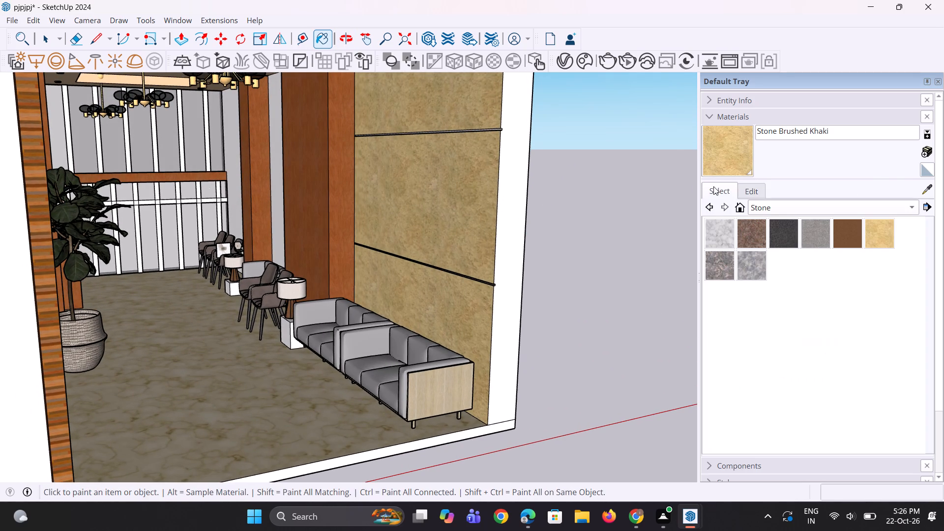
pyautogui.click(922, 192)
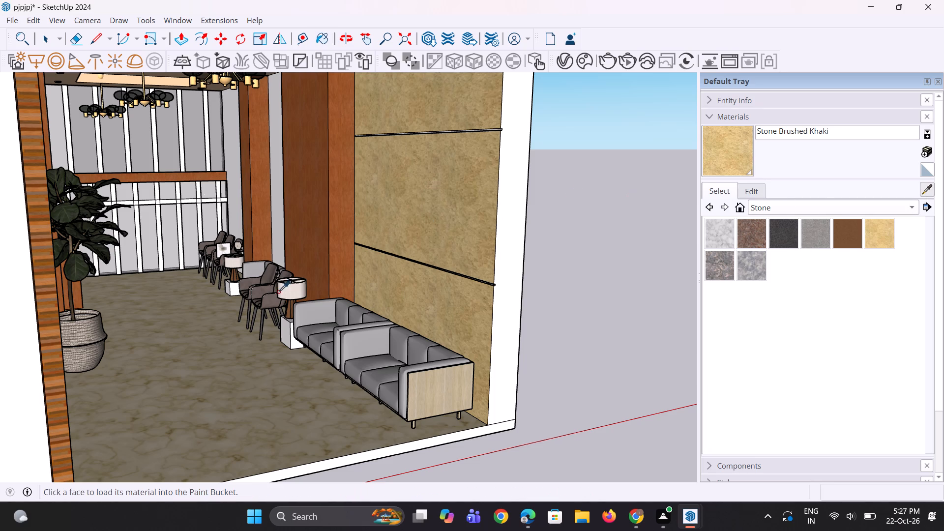
pyautogui.click(51, 325)
pyautogui.scroll(7, 295, 144)
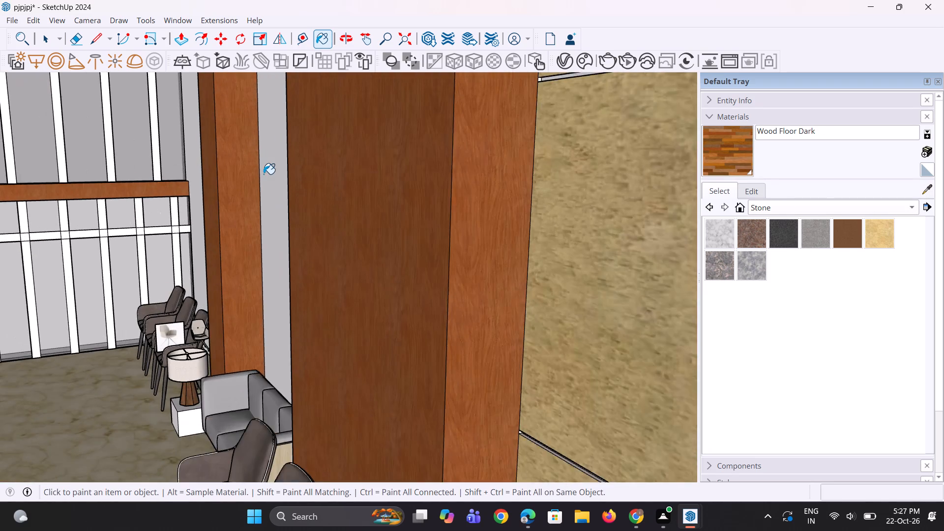
pyautogui.scroll(4, 264, 174)
pyautogui.moveTo(264, 174); pyautogui.dragTo(284, 181, button='middle')
pyautogui.click(302, 211)
pyautogui.click(186, 218)
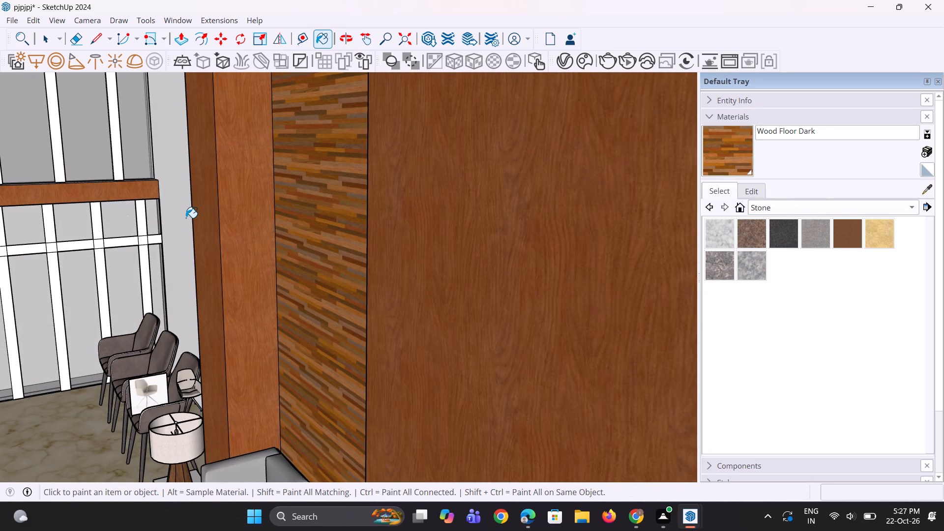
pyautogui.scroll(-6, 216, 210)
pyautogui.moveTo(275, 214); pyautogui.dragTo(254, 225, button='middle')
pyautogui.scroll(-5, 247, 203)
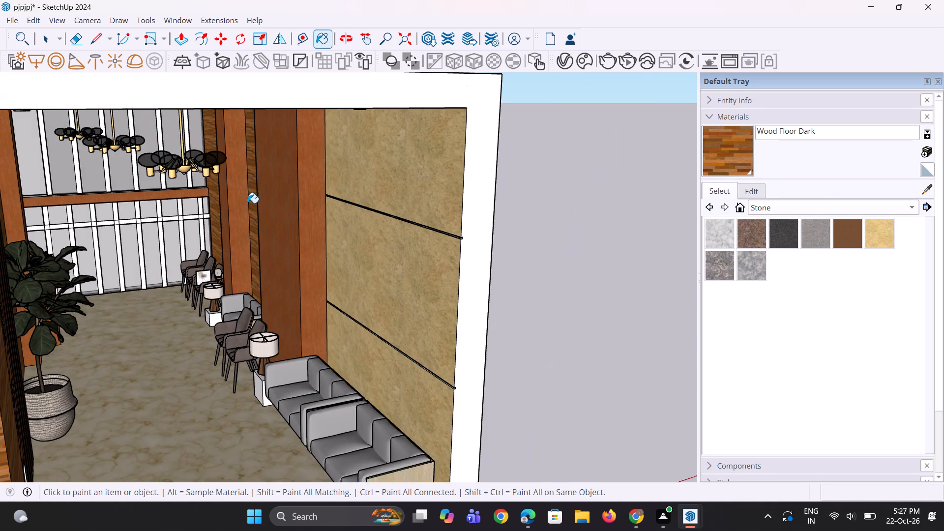
pyautogui.scroll(-3, 247, 203)
pyautogui.scroll(8, 286, 371)
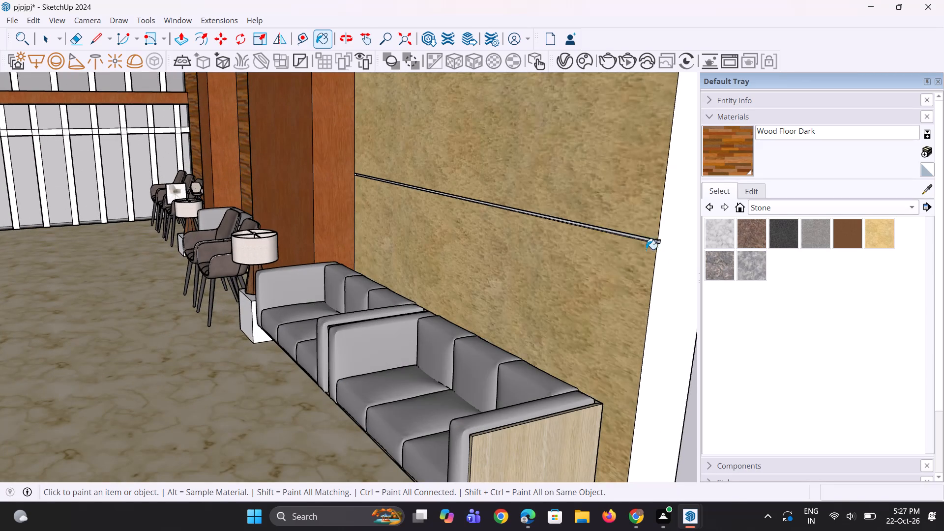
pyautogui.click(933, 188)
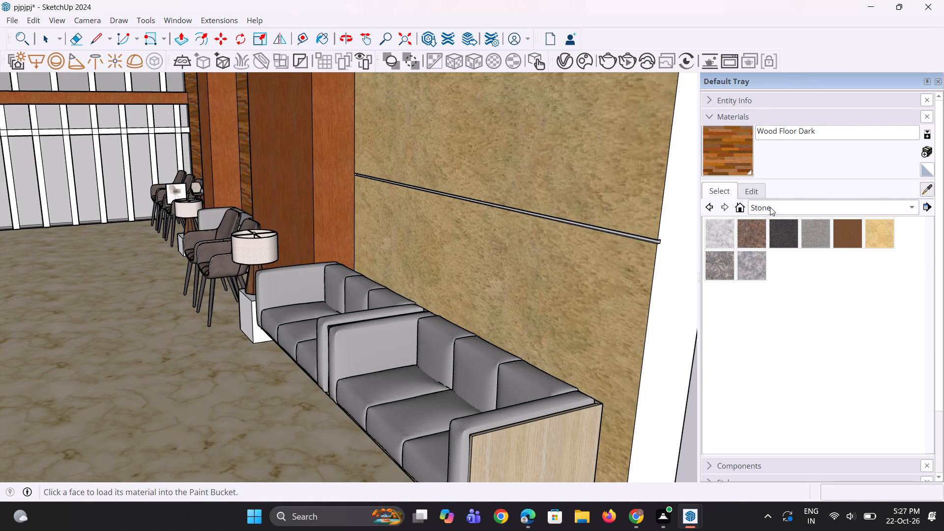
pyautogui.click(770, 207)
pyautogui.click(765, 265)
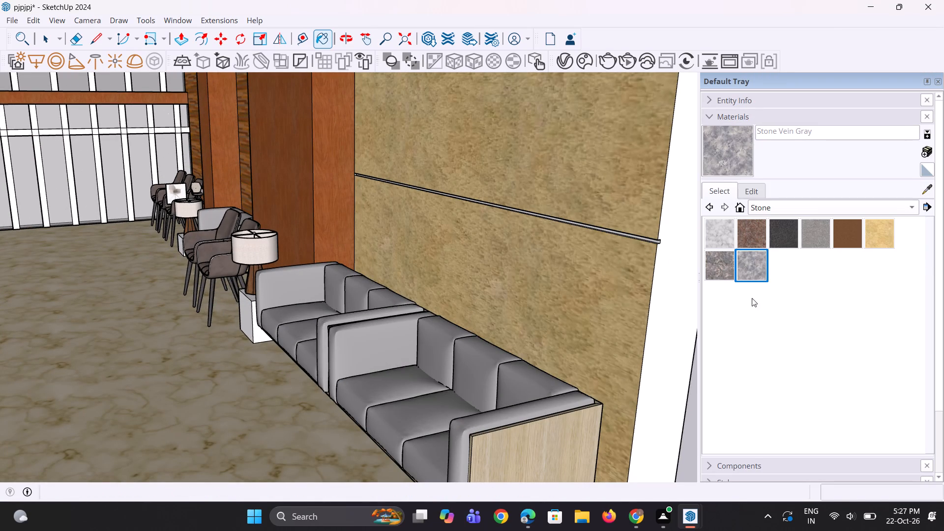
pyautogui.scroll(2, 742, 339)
# Paint the visible faces of the lamp table beside the front sofas with Wood Veneer 01 from the Wood collection.
pyautogui.click(777, 206)
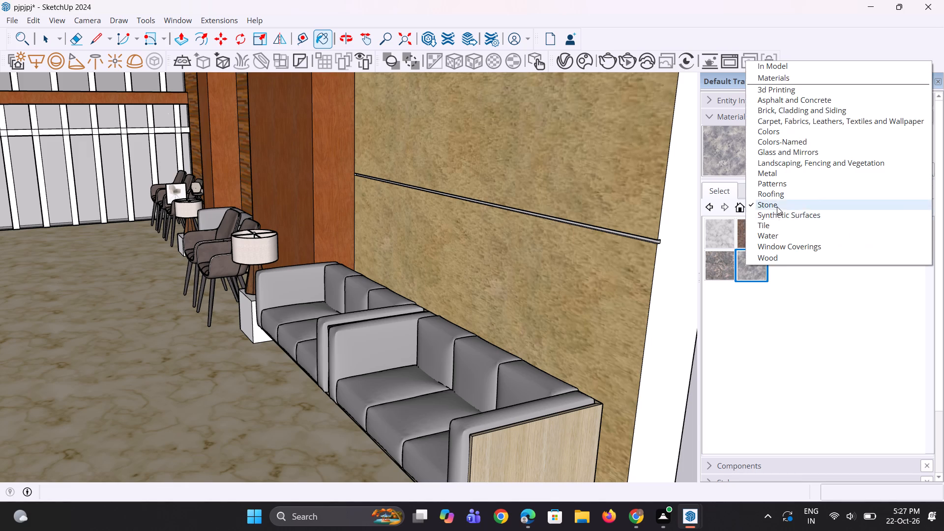
pyautogui.click(777, 261)
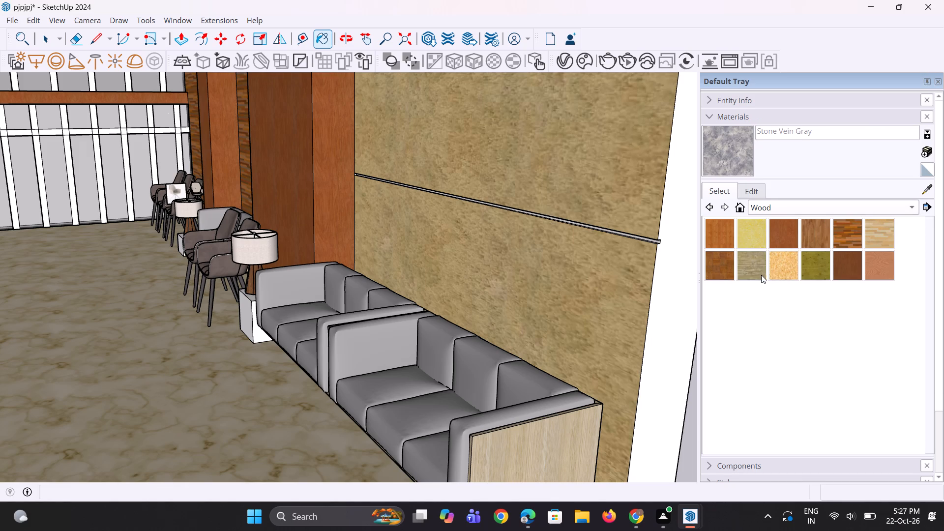
pyautogui.click(841, 269)
pyautogui.scroll(2, 299, 360)
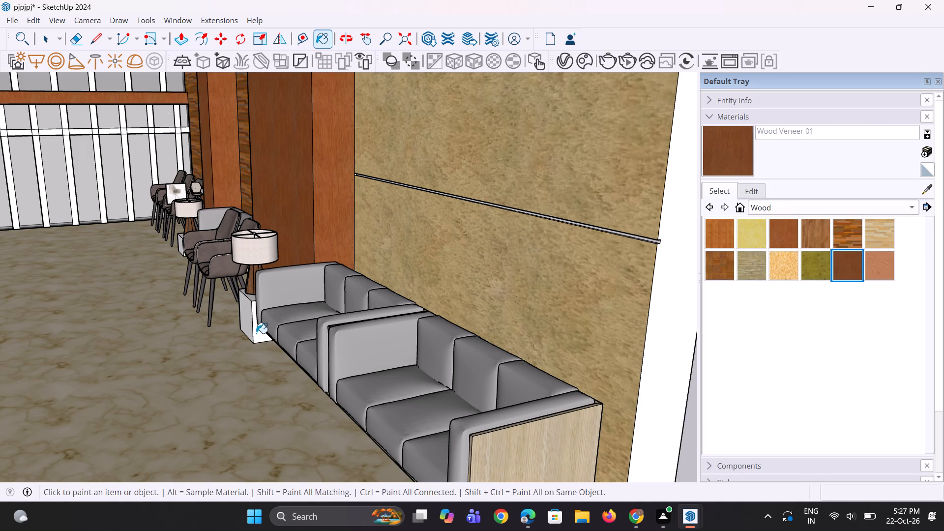
pyautogui.scroll(5, 256, 333)
pyautogui.click(241, 299)
pyautogui.click(246, 314)
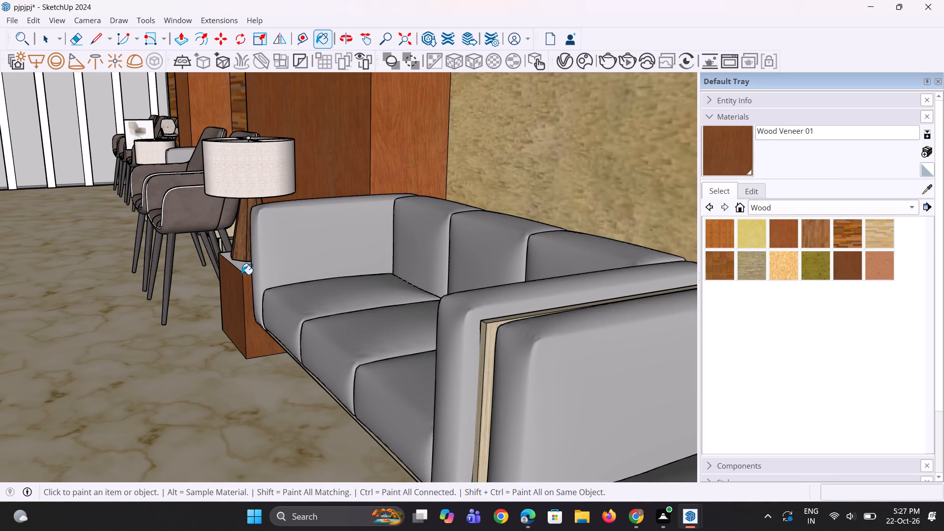
pyautogui.click(241, 266)
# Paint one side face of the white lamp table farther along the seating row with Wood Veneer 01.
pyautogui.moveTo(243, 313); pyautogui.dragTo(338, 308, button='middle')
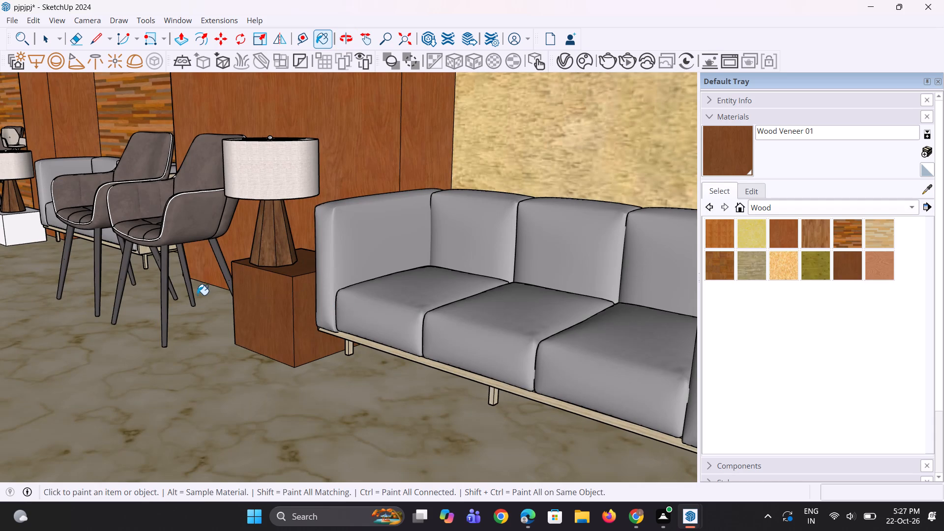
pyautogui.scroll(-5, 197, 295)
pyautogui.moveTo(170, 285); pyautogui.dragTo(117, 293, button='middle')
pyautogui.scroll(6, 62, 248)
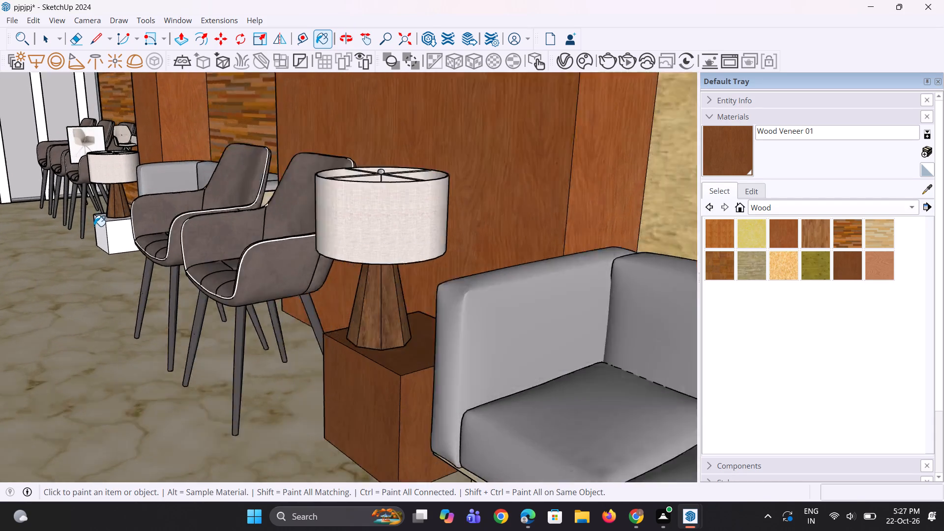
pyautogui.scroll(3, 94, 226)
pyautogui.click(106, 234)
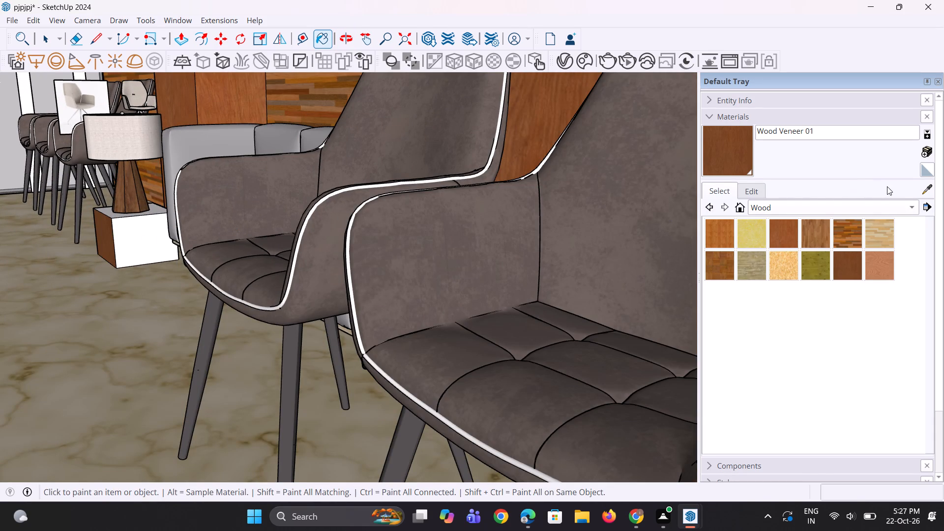
# Sample Material6 from the far lamp's wooden base and paint the visible faces of the lamp table beneath it.
pyautogui.click(922, 192)
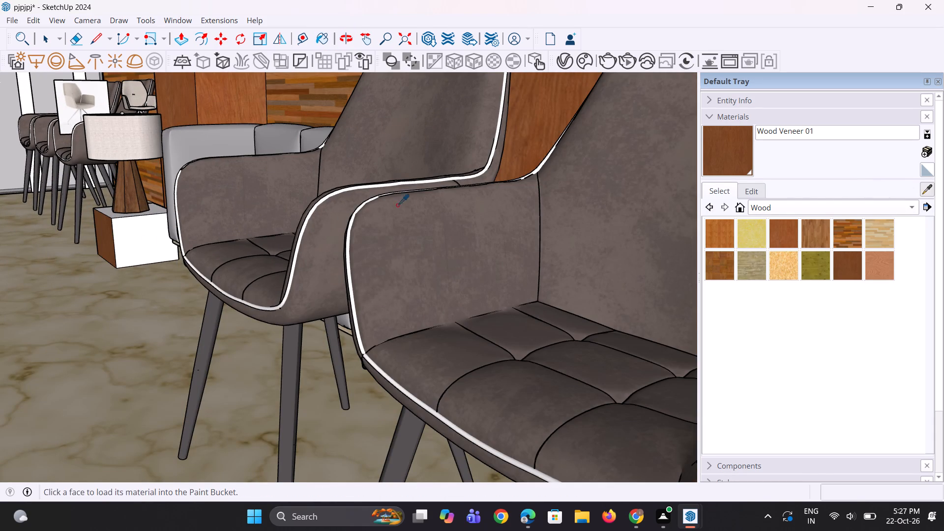
pyautogui.doubleClick(132, 186)
pyautogui.click(132, 201)
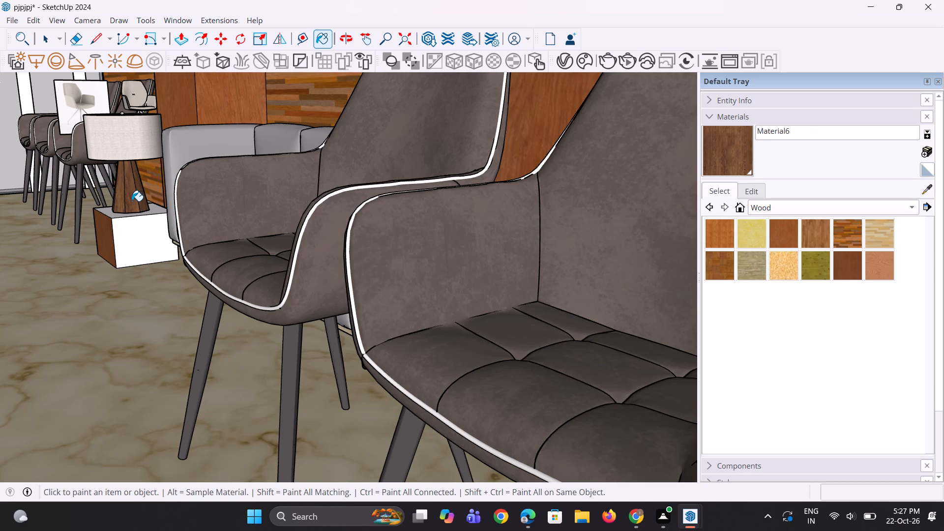
pyautogui.scroll(2, 134, 201)
pyautogui.click(125, 245)
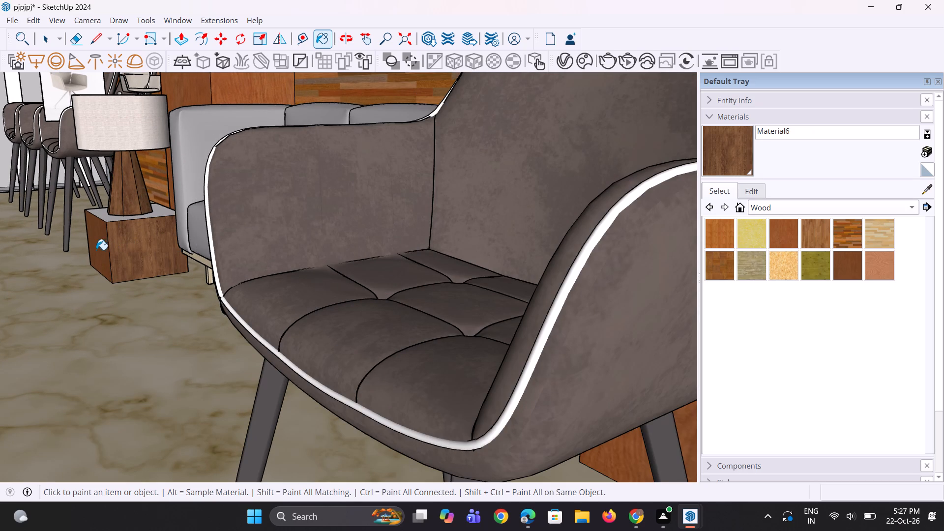
pyautogui.click(96, 250)
pyautogui.click(109, 224)
pyautogui.click(112, 220)
pyautogui.scroll(-5, 137, 279)
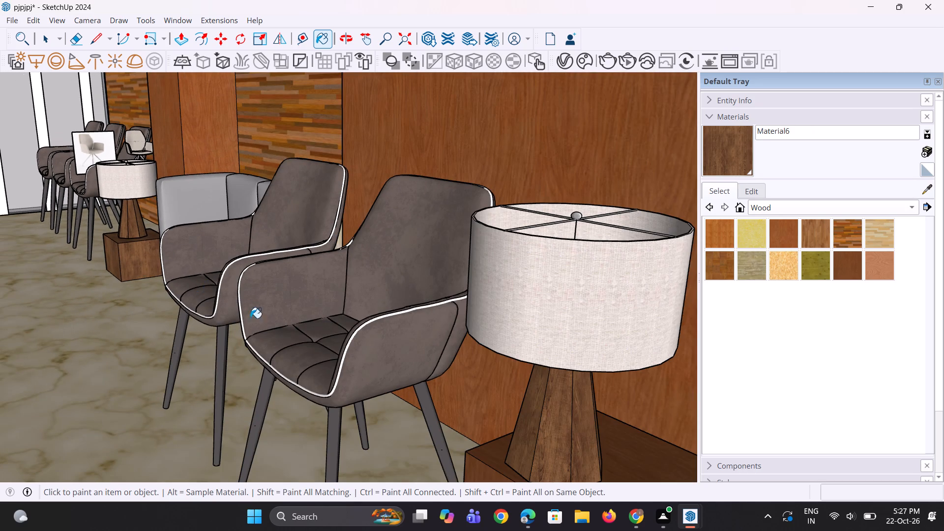
# Paint the visible faces of the nearer lamp table beside the front sofas with Material6.
pyautogui.scroll(-8, 443, 382)
pyautogui.click(498, 437)
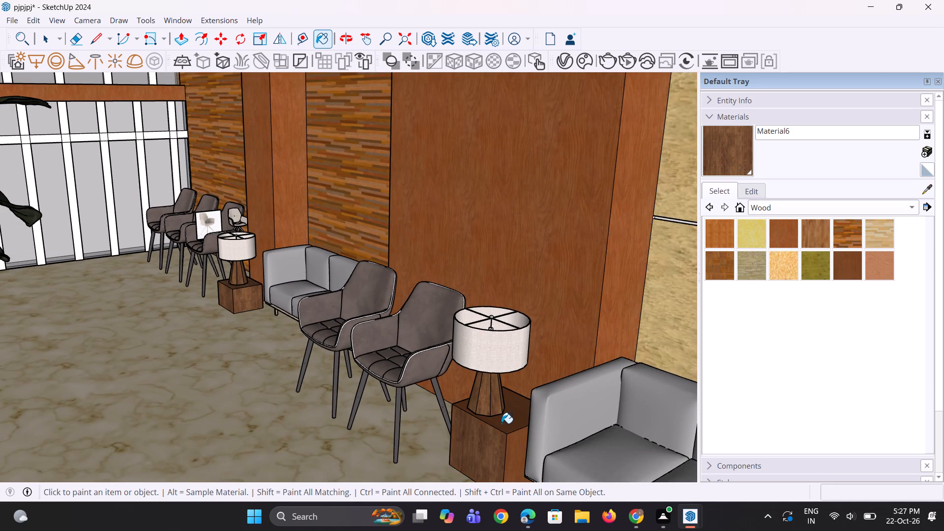
pyautogui.click(502, 423)
pyautogui.click(523, 447)
pyautogui.moveTo(513, 433); pyautogui.dragTo(450, 416, button='middle')
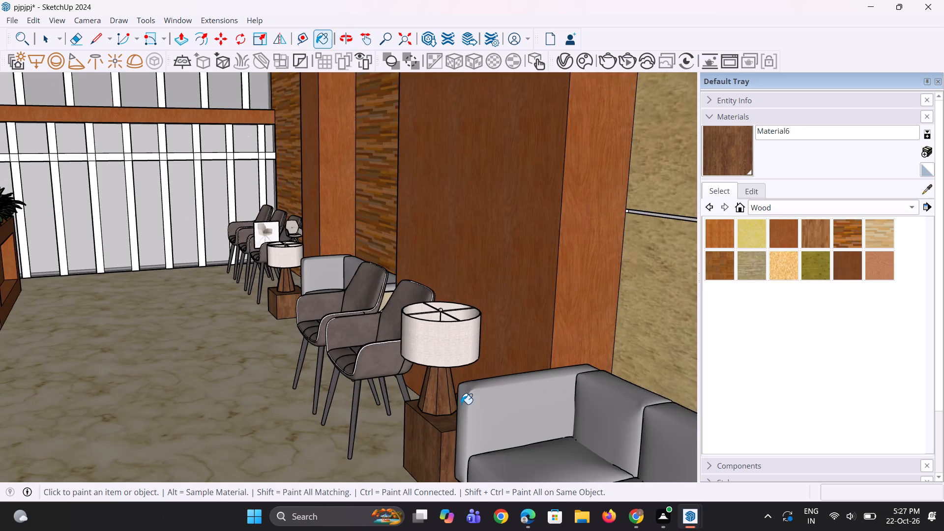
# Paint the visible faces of the four vertical wall slats beside the large potted plant with Material6.
pyautogui.scroll(-15, 461, 404)
pyautogui.moveTo(431, 384); pyautogui.dragTo(315, 362, button='middle')
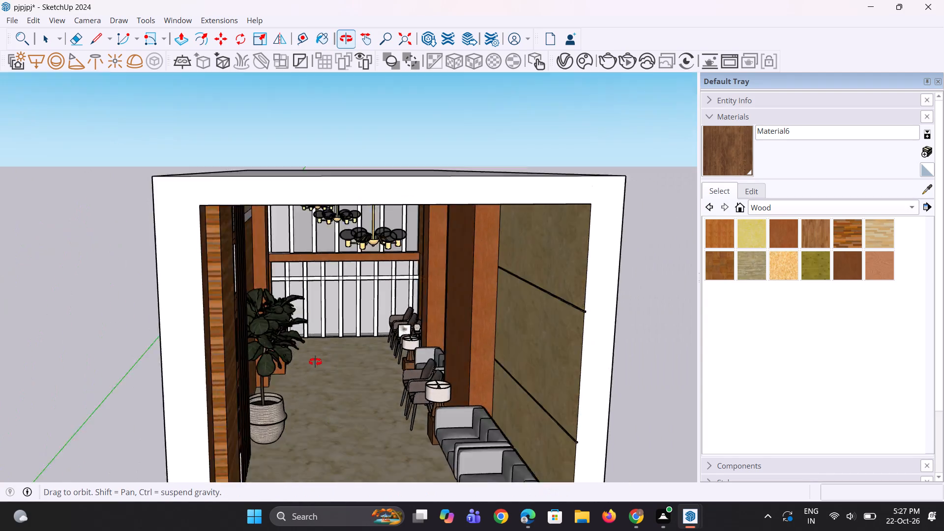
pyautogui.moveTo(315, 362); pyautogui.dragTo(298, 358, button='middle')
pyautogui.scroll(11, 202, 338)
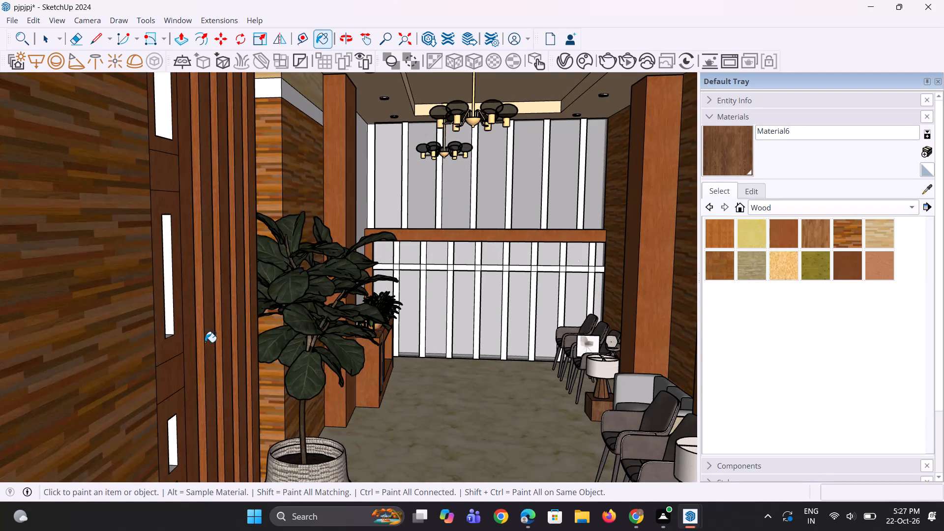
pyautogui.click(205, 342)
pyautogui.scroll(3, 206, 343)
pyautogui.click(209, 341)
pyautogui.scroll(7, 211, 341)
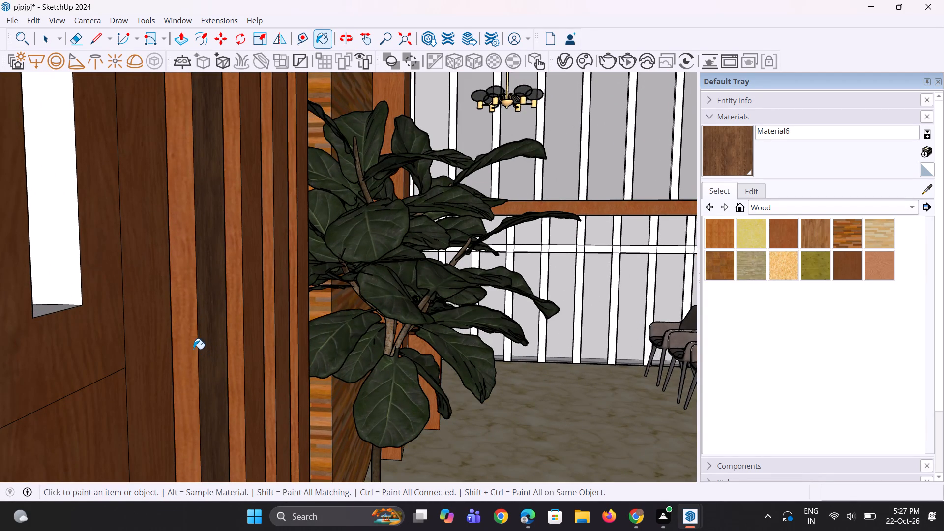
pyautogui.click(192, 348)
pyautogui.click(240, 338)
pyautogui.click(250, 335)
pyautogui.click(265, 334)
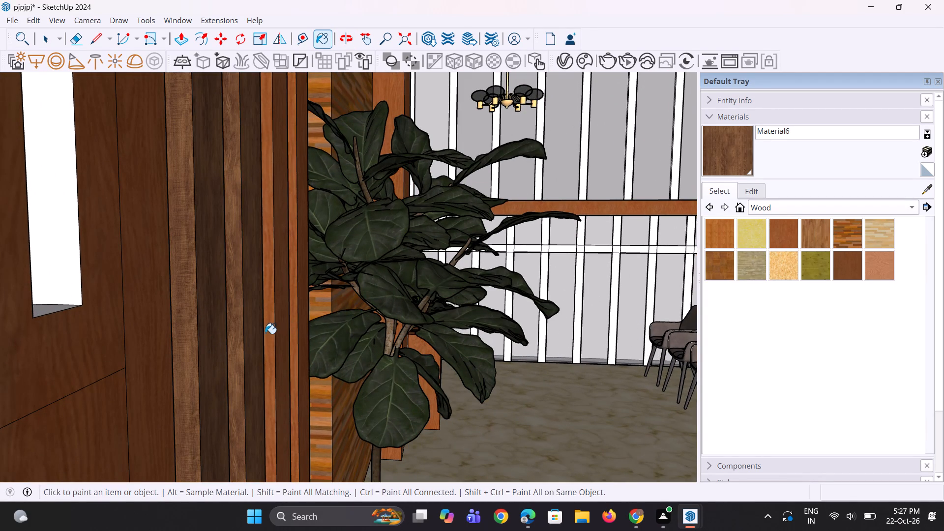
pyautogui.click(286, 333)
pyautogui.moveTo(290, 339); pyautogui.dragTo(160, 353, button='middle')
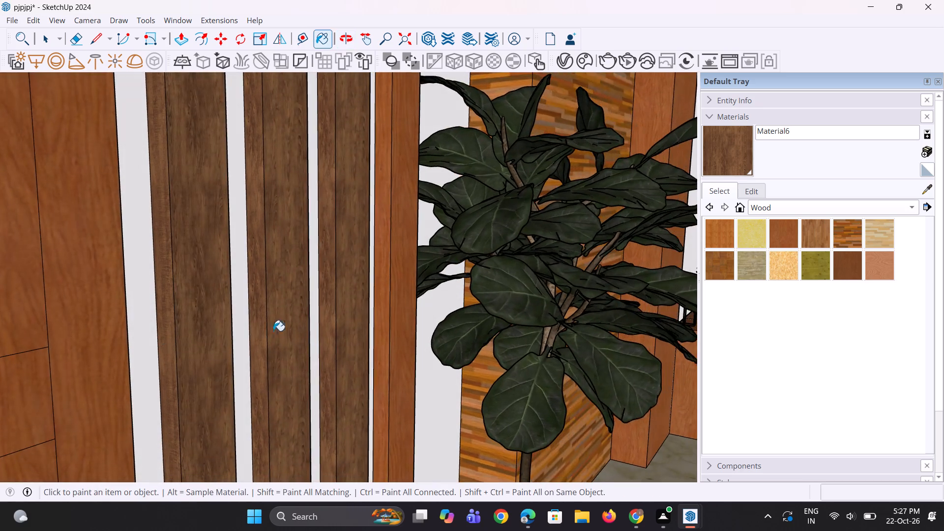
pyautogui.scroll(2, 328, 323)
pyautogui.click(392, 309)
pyautogui.click(405, 306)
pyautogui.scroll(-5, 395, 334)
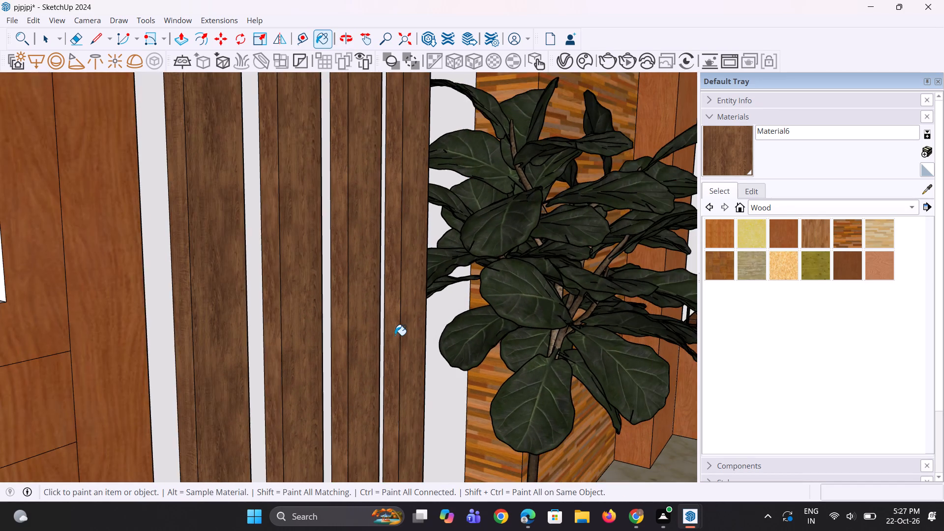
pyautogui.scroll(-8, 395, 335)
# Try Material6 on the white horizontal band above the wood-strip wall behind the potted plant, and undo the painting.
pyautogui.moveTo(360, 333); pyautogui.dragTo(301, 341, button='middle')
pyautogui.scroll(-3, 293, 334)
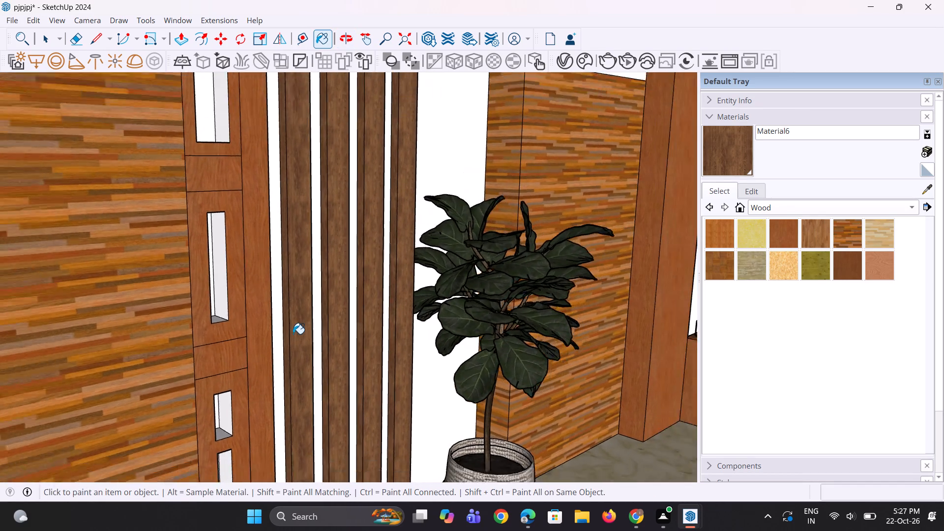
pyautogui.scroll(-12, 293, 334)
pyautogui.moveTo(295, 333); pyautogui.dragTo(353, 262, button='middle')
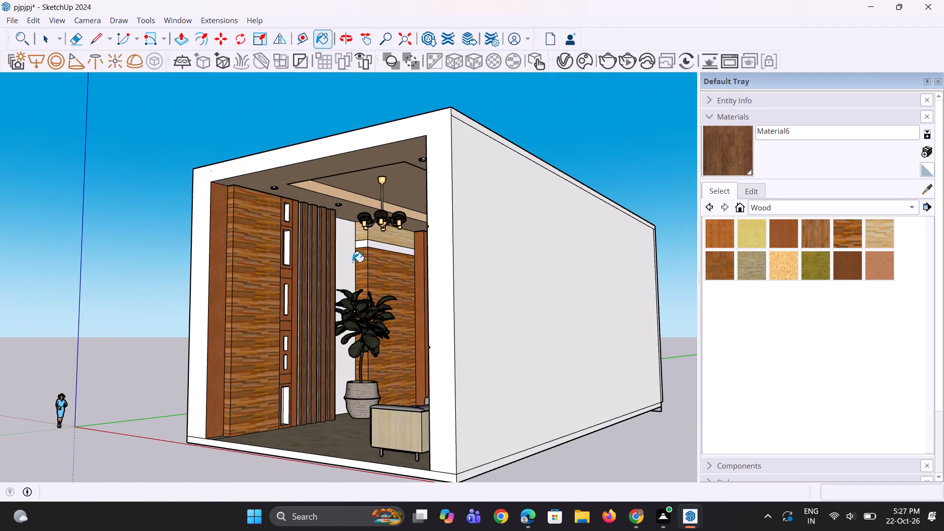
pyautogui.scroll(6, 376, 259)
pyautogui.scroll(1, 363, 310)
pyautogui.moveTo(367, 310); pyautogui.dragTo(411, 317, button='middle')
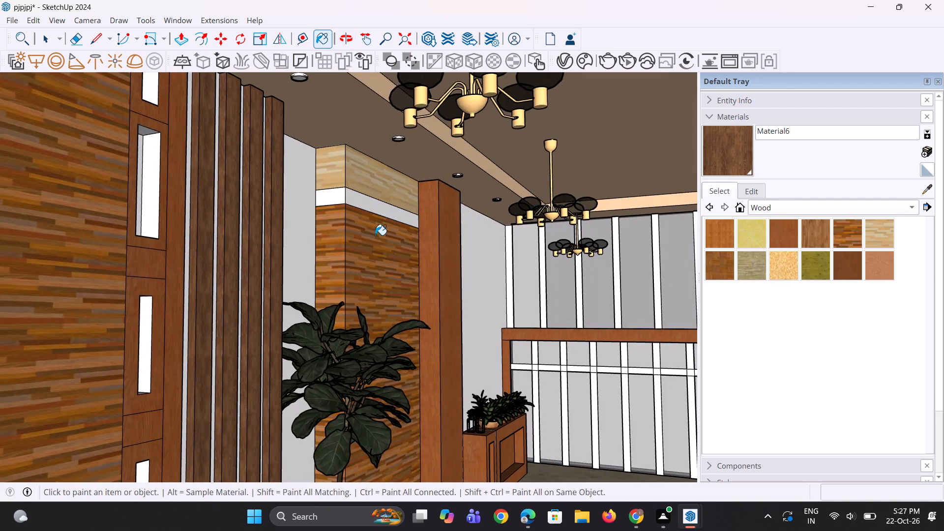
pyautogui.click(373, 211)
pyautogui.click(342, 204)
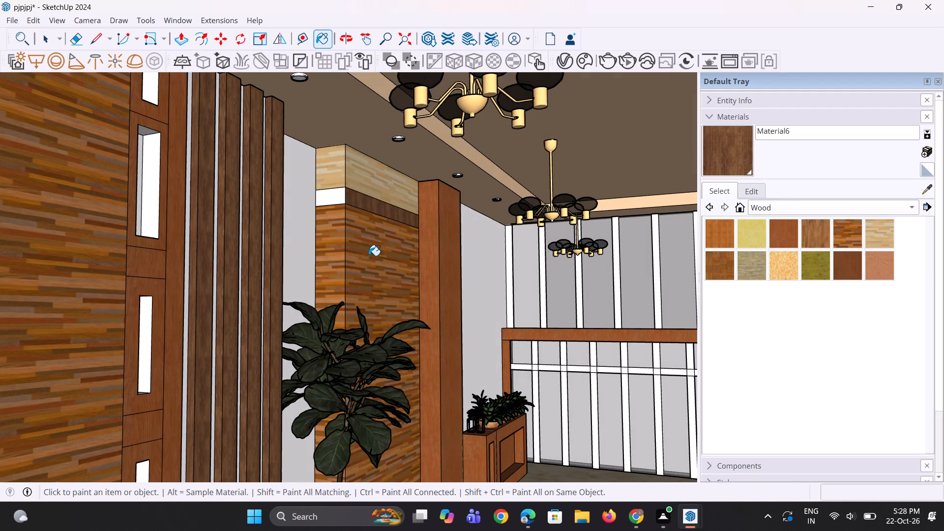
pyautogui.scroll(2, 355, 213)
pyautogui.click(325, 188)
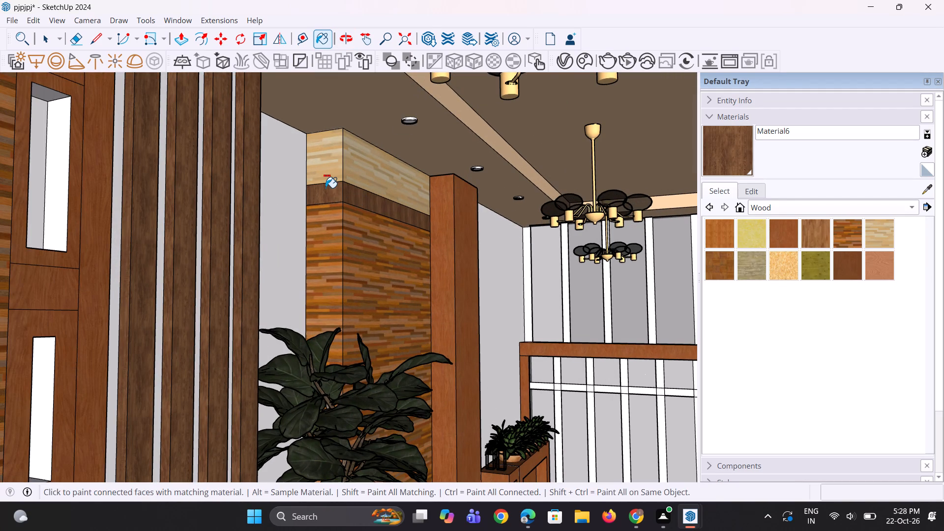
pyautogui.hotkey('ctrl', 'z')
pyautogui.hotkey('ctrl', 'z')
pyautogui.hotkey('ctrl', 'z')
# Examine the room's overall finishes from the open front end.
pyautogui.scroll(-6, 351, 254)
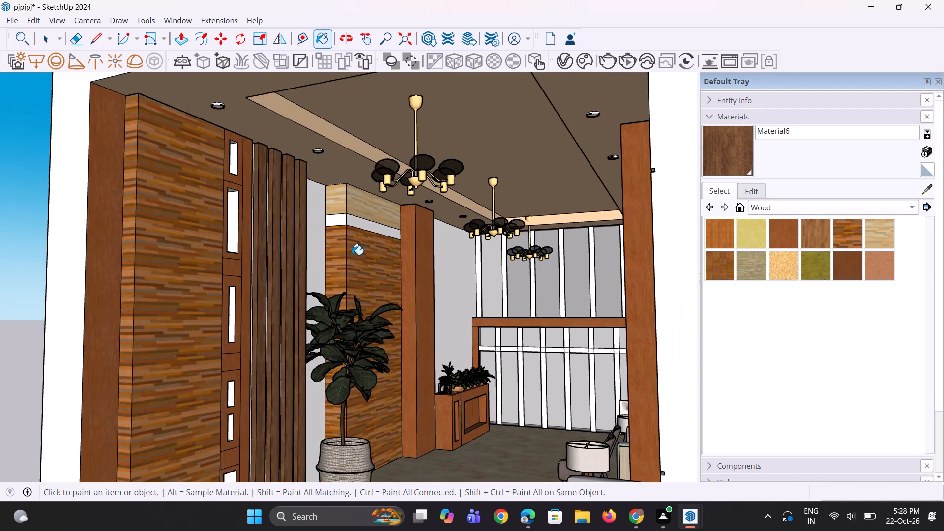
pyautogui.moveTo(352, 255); pyautogui.dragTo(384, 268, button='middle')
pyautogui.press('space')
pyautogui.press('space')
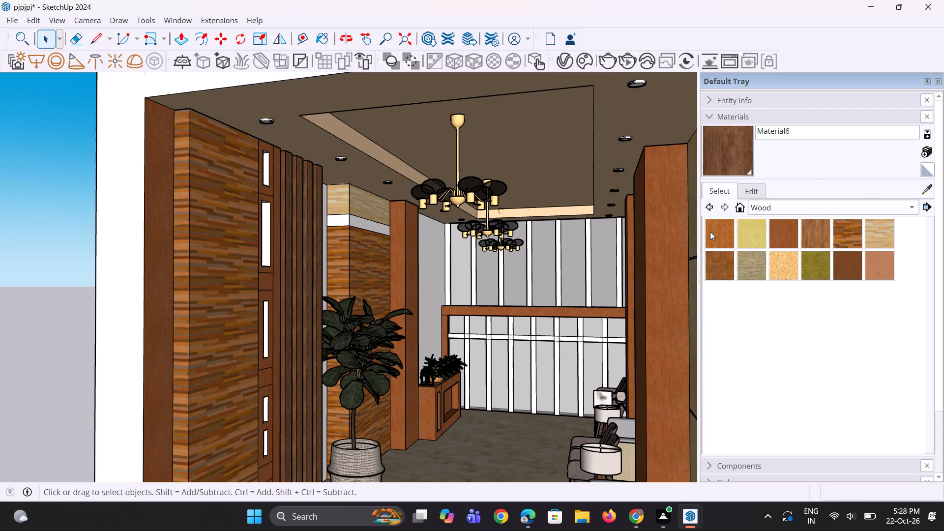
pyautogui.scroll(-3, 371, 192)
pyautogui.moveTo(372, 191); pyautogui.dragTo(382, 184, button='middle')
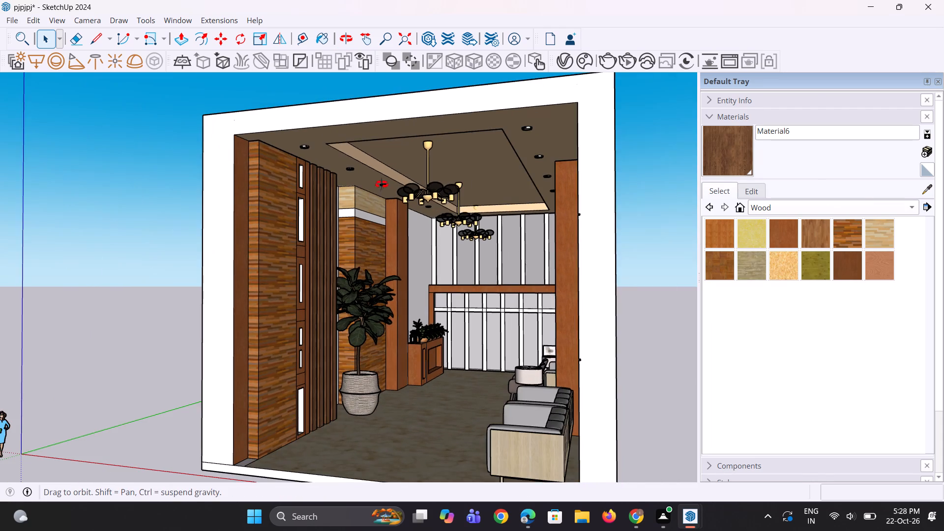
pyautogui.moveTo(382, 184); pyautogui.dragTo(388, 170, button='middle')
pyautogui.scroll(2, 615, 265)
pyautogui.moveTo(618, 280); pyautogui.dragTo(621, 282, button='middle')
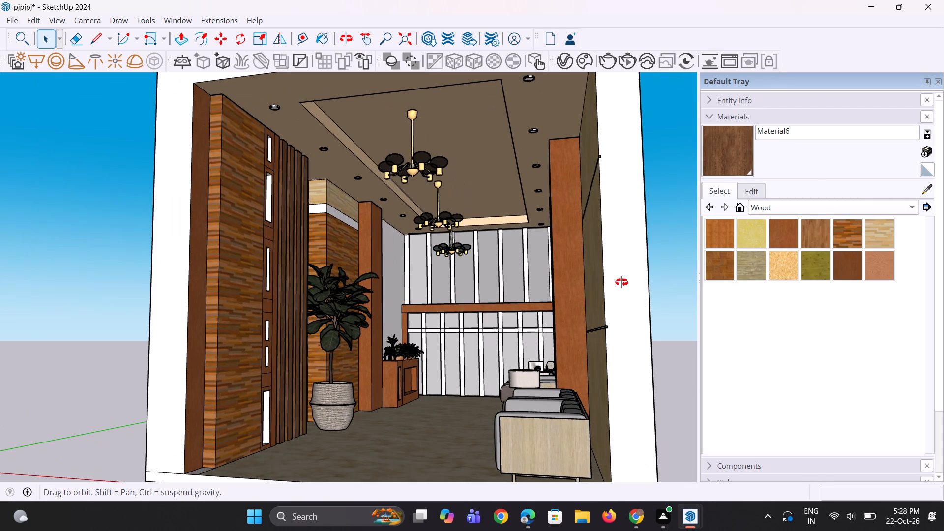
pyautogui.moveTo(621, 282); pyautogui.dragTo(625, 285, button='middle')
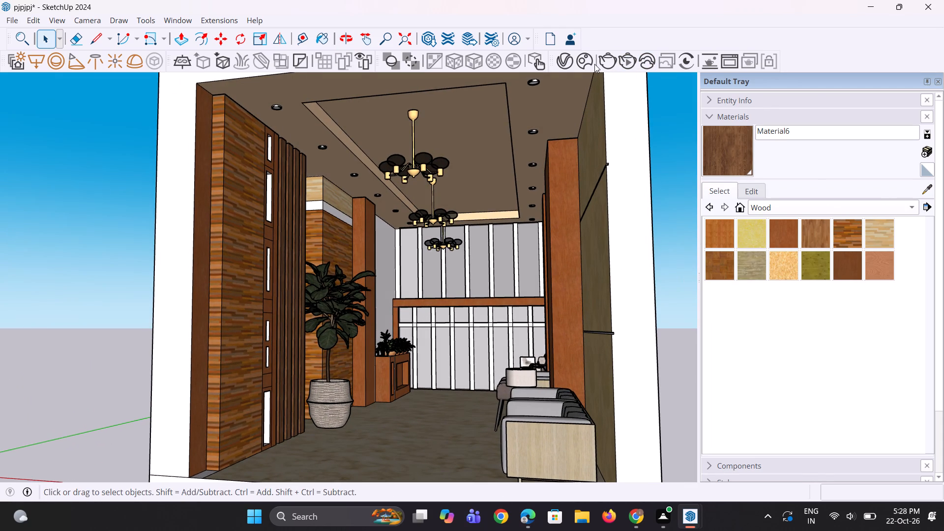
# Create a Generic V-Ray material and set its diffuse colour to dark brown, about R 0.265, G 0.225, B 0.225.
pyautogui.click(557, 62)
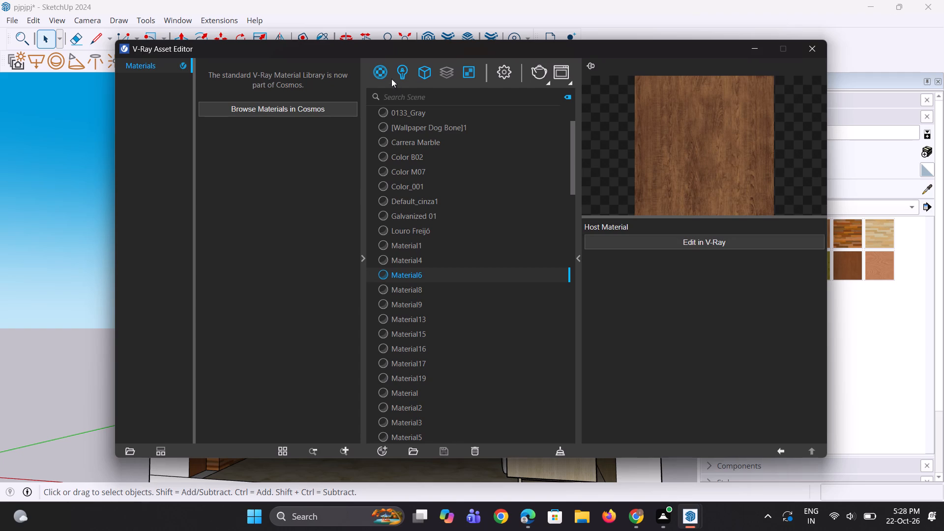
pyautogui.rightClick(385, 72)
pyautogui.click(394, 95)
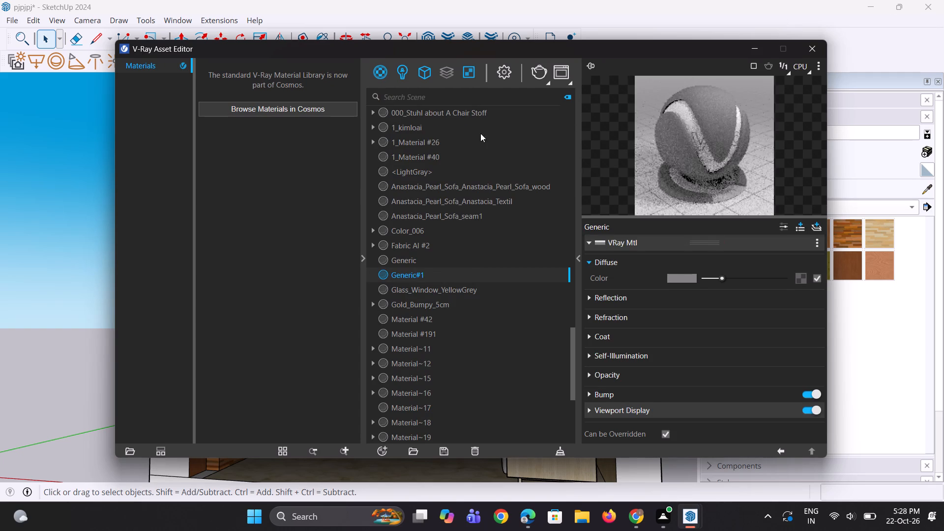
pyautogui.click(685, 277)
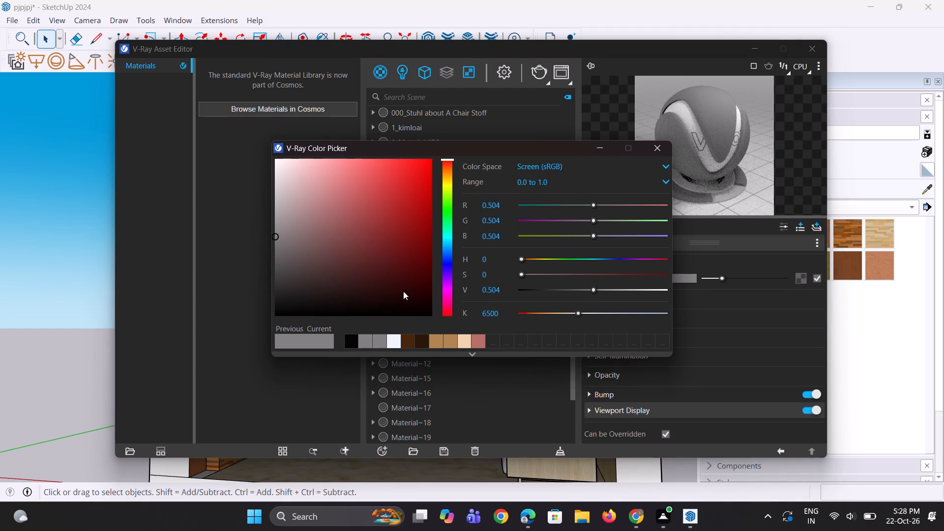
pyautogui.moveTo(323, 290); pyautogui.dragTo(299, 281)
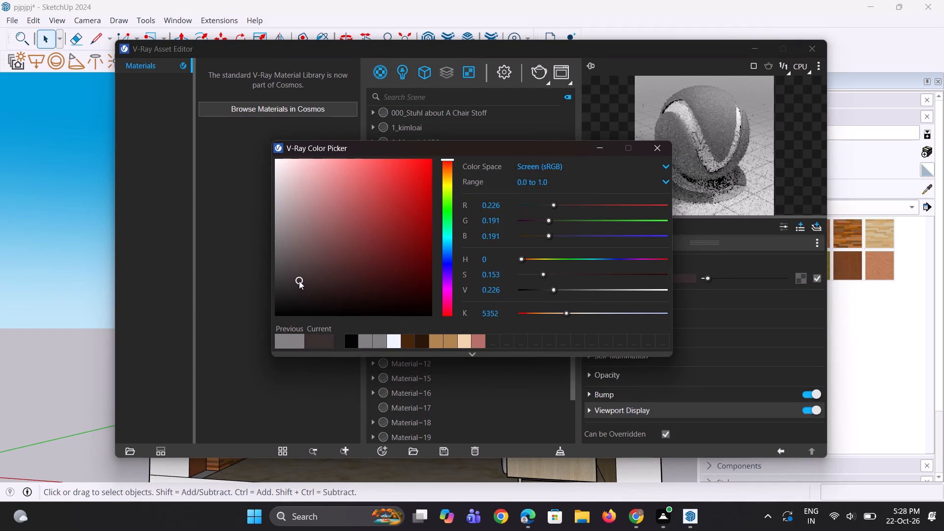
pyautogui.moveTo(299, 281); pyautogui.dragTo(304, 283)
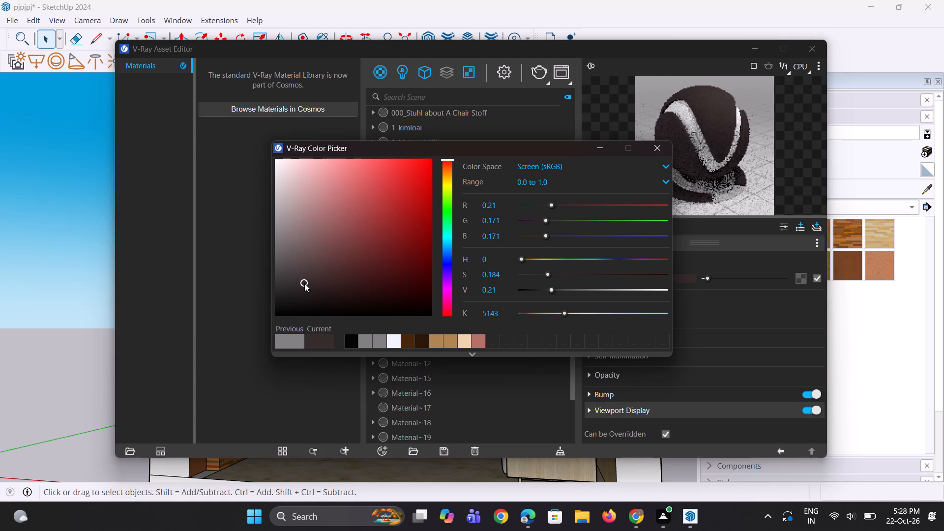
pyautogui.moveTo(304, 283); pyautogui.dragTo(298, 275)
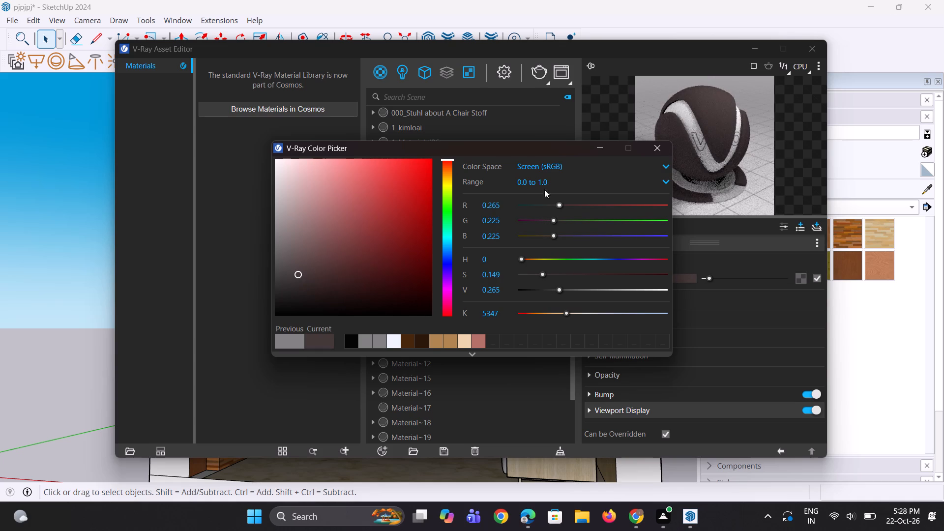
pyautogui.click(587, 143)
# Give the new Generic material a grey reflection colour and set its reflection glossiness to 0.95.
pyautogui.click(658, 300)
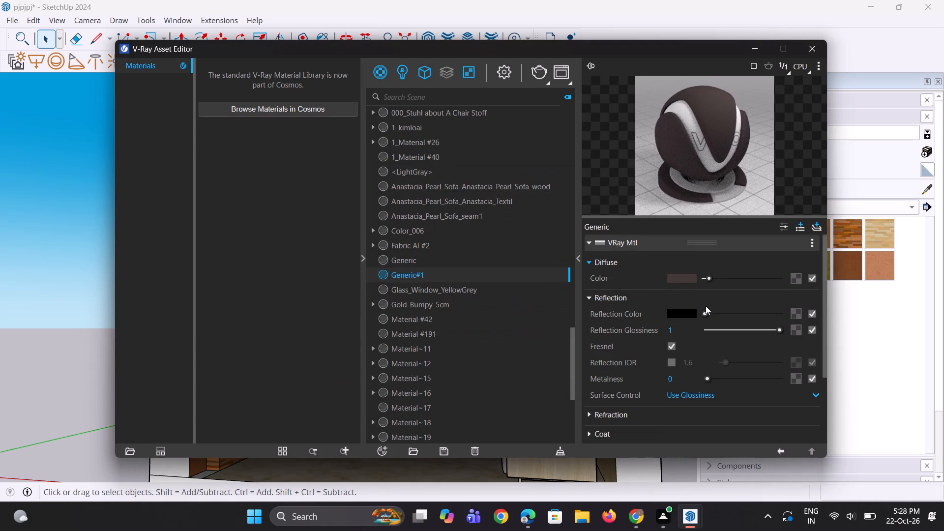
pyautogui.click(716, 314)
pyautogui.moveTo(683, 327); pyautogui.dragTo(658, 329)
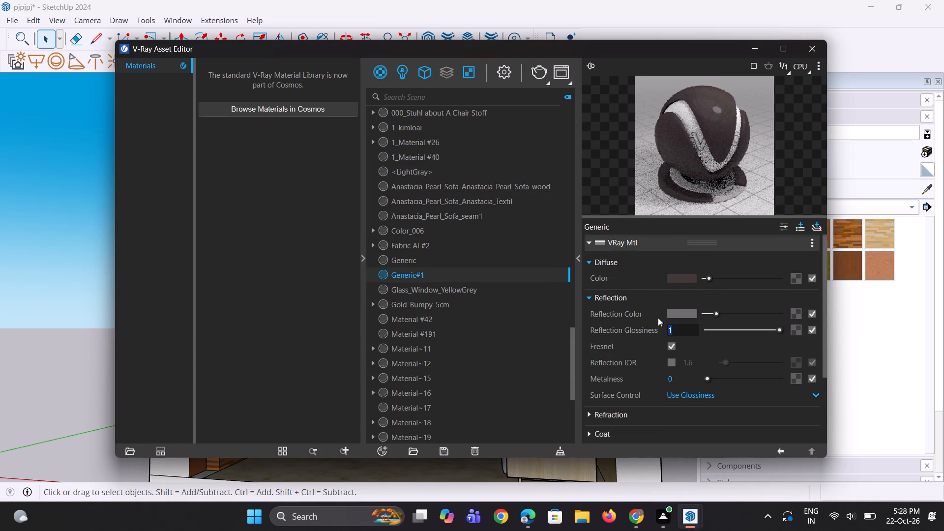
pyautogui.write('0.95')
pyautogui.press('Return')
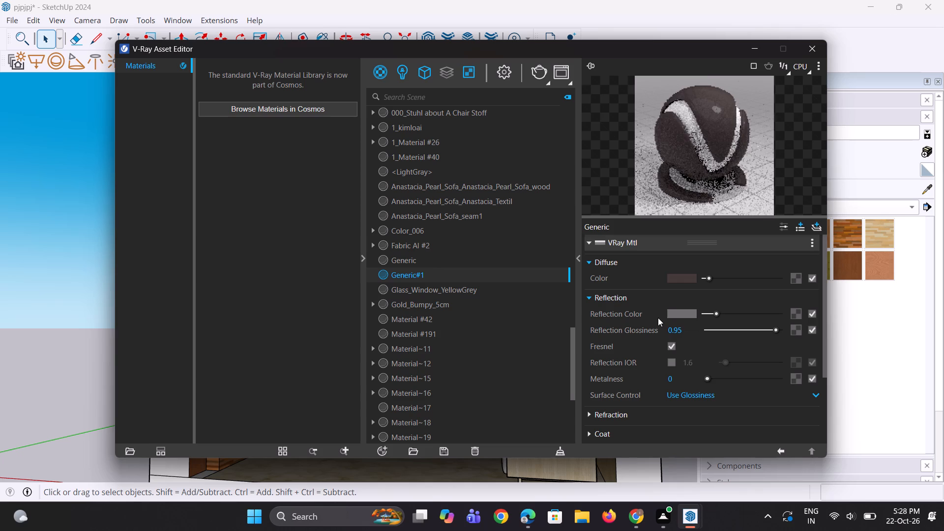
pyautogui.doubleClick(730, 140)
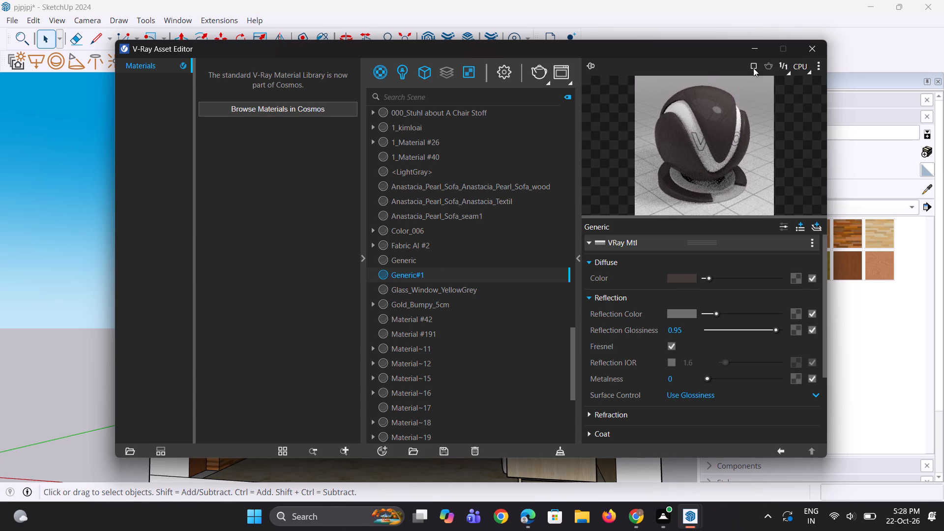
# Paint both faces of the white horizontal band above the wood-strip wall behind the potted plant with dark brown Generic#1.
pyautogui.click(757, 52)
pyautogui.scroll(3, 292, 230)
pyautogui.scroll(3, 319, 199)
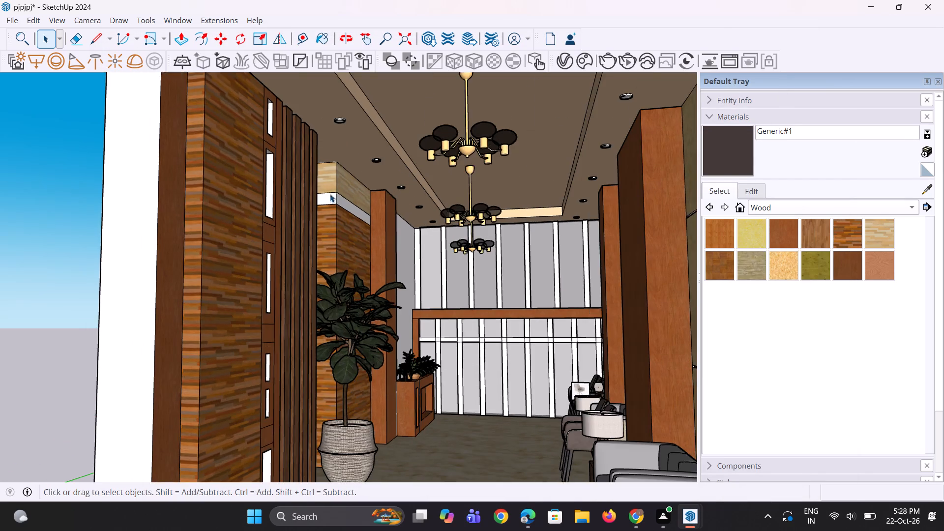
pyautogui.click(763, 149)
pyautogui.click(691, 149)
pyautogui.click(741, 149)
pyautogui.scroll(1, 540, 185)
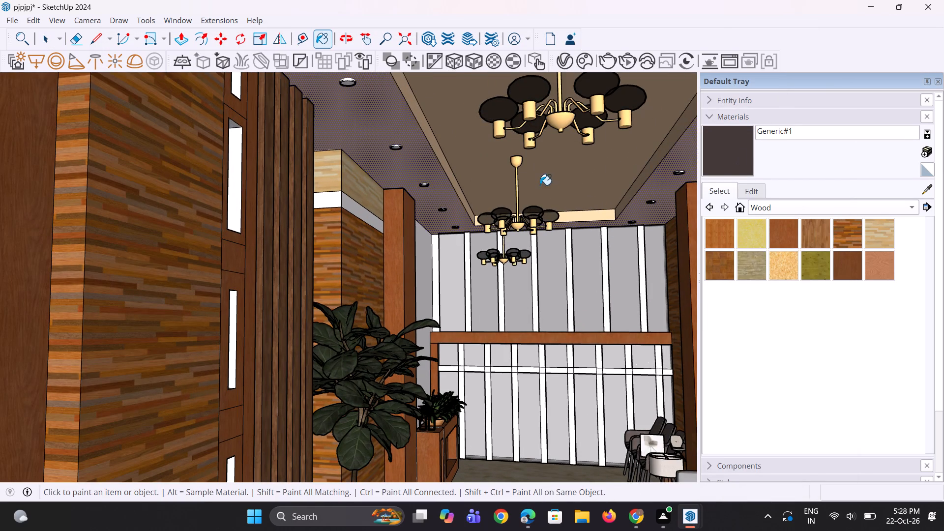
pyautogui.scroll(1, 540, 185)
pyautogui.scroll(1, 439, 207)
pyautogui.click(315, 240)
pyautogui.click(238, 216)
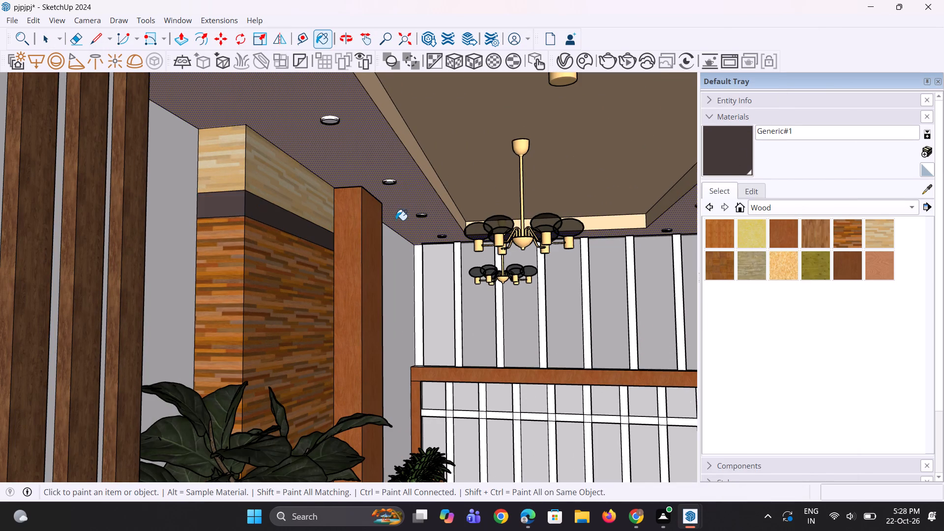
# Paint the three small panels between the niches, beside the wood-strip wall at the open front end, with dark brown Generic#1.
pyautogui.scroll(1, 419, 235)
pyautogui.moveTo(419, 235); pyautogui.dragTo(415, 243, button='middle')
pyautogui.scroll(-8, 415, 237)
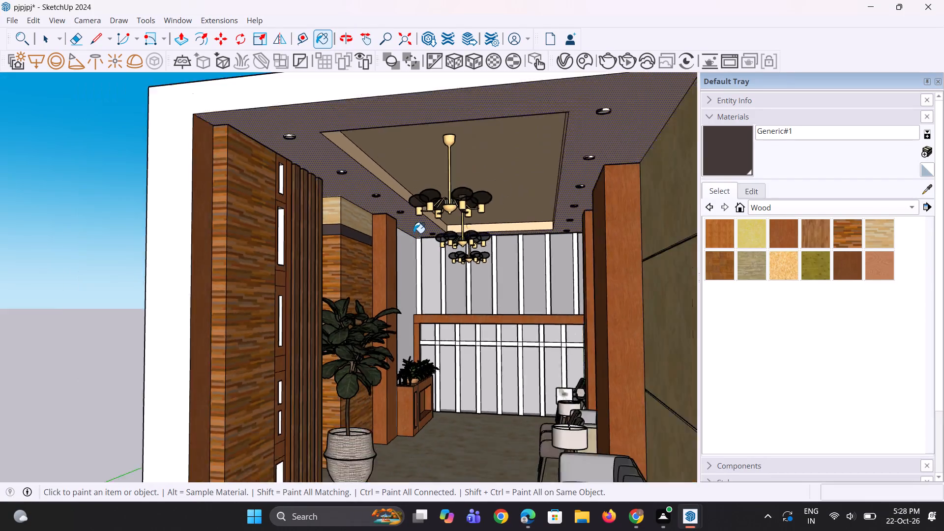
pyautogui.scroll(-3, 413, 233)
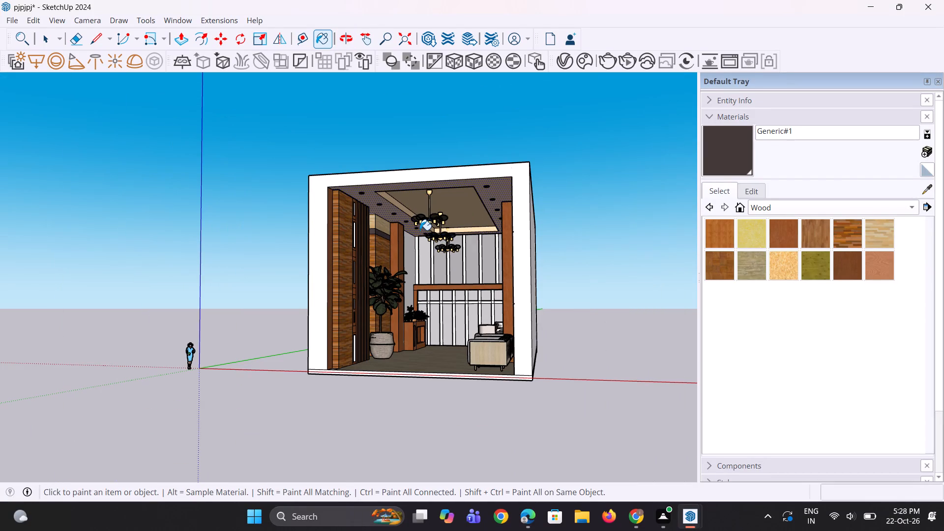
pyautogui.moveTo(368, 264); pyautogui.dragTo(200, 243, button='middle')
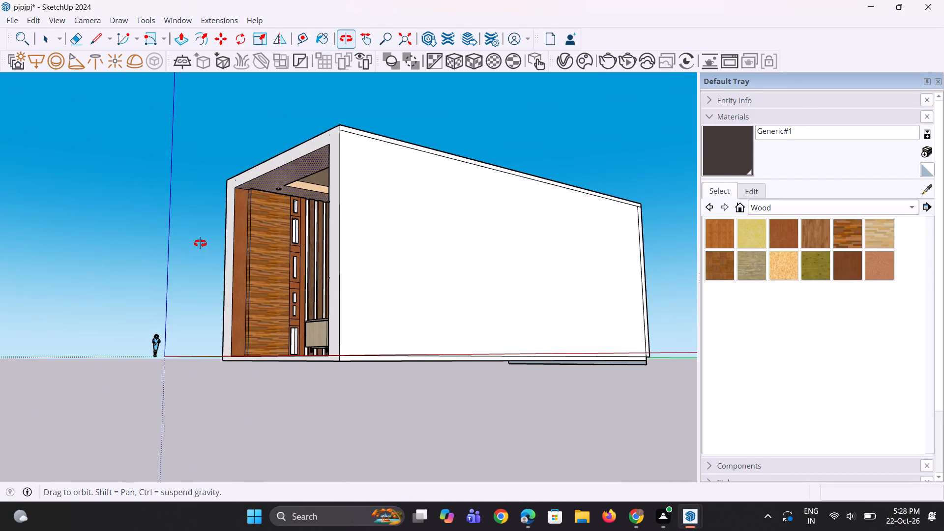
pyautogui.moveTo(200, 243); pyautogui.dragTo(212, 243, button='middle')
pyautogui.scroll(9, 300, 243)
pyautogui.click(297, 250)
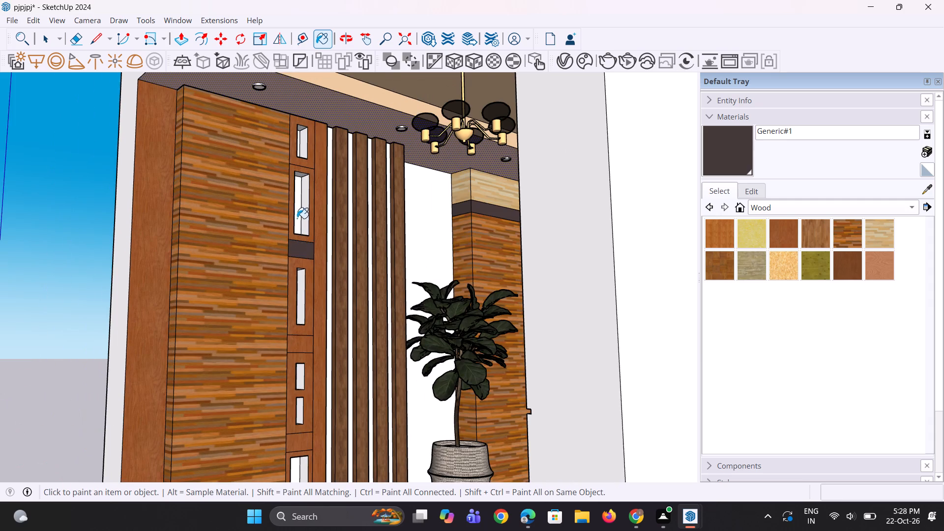
pyautogui.scroll(3, 297, 197)
pyautogui.click(306, 406)
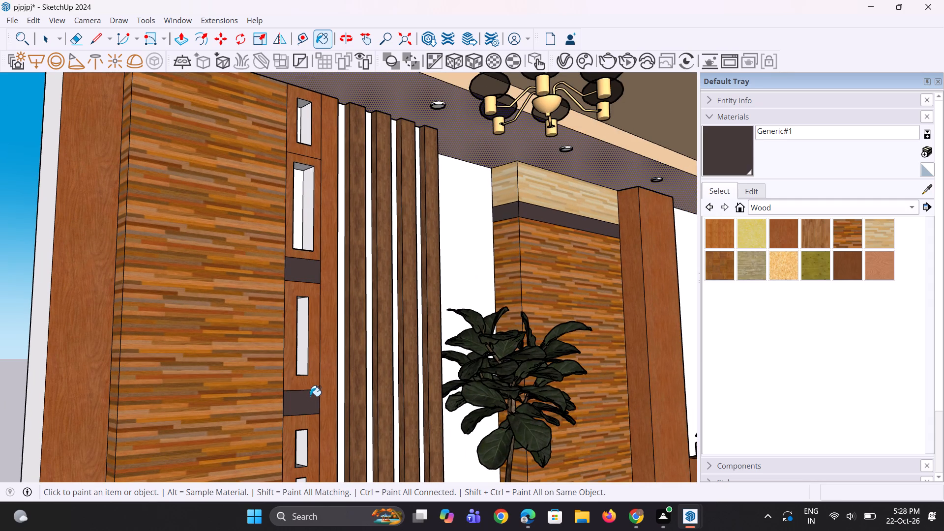
pyautogui.scroll(-8, 314, 381)
pyautogui.scroll(2, 312, 452)
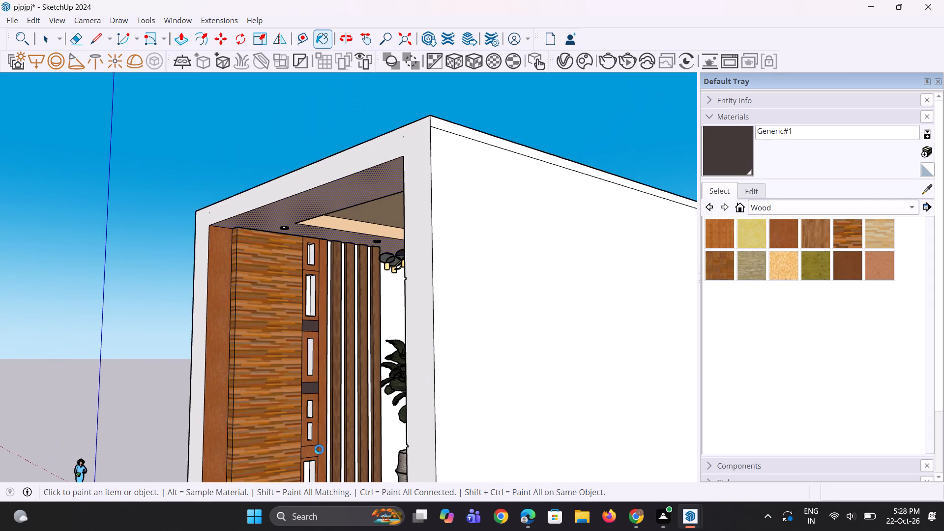
pyautogui.scroll(-1, 326, 282)
pyautogui.scroll(1, 320, 458)
pyautogui.scroll(-4, 308, 299)
pyautogui.scroll(6, 310, 416)
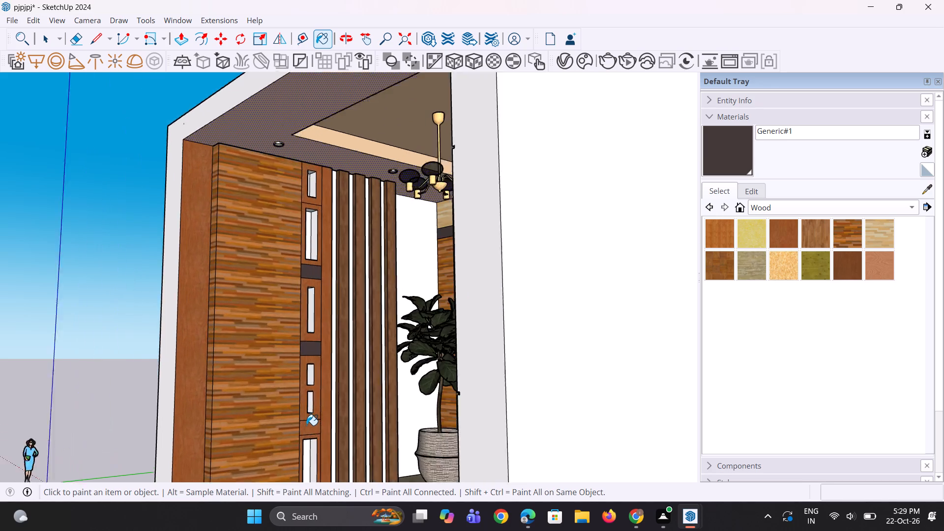
pyautogui.click(308, 426)
pyautogui.scroll(1, 325, 414)
pyautogui.moveTo(325, 414); pyautogui.dragTo(375, 407, button='middle')
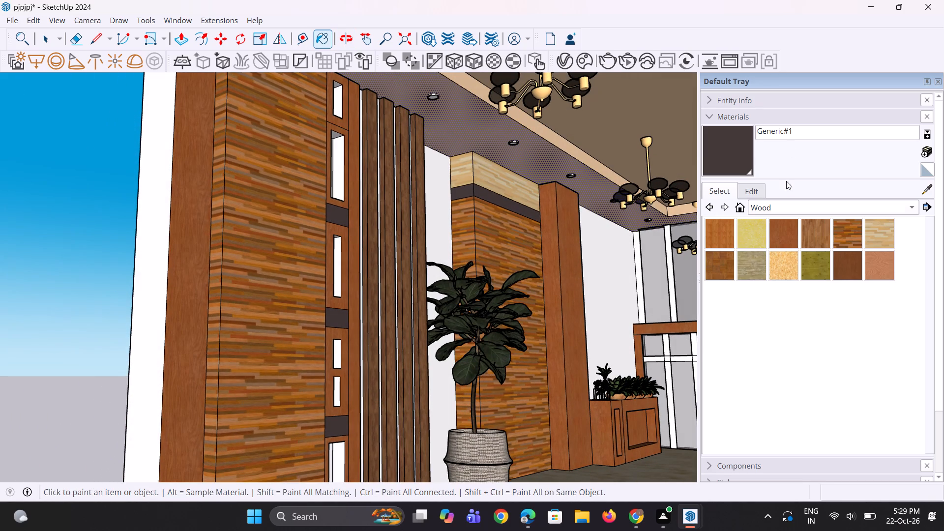
# Create another Generic V-Ray material and set its diffuse colour to light orange, about R 0.925, G 0.706, B 0.469.
pyautogui.rightClick(572, 57)
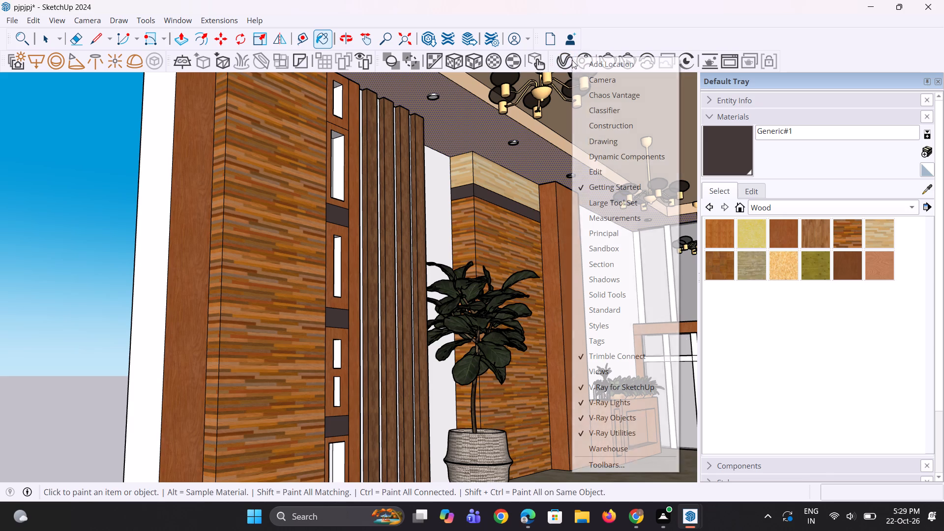
pyautogui.click(565, 66)
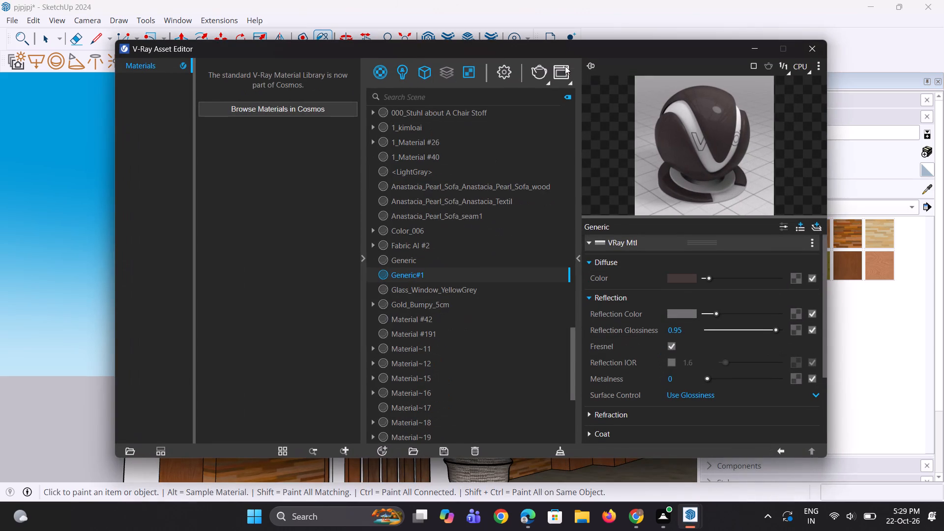
pyautogui.rightClick(384, 68)
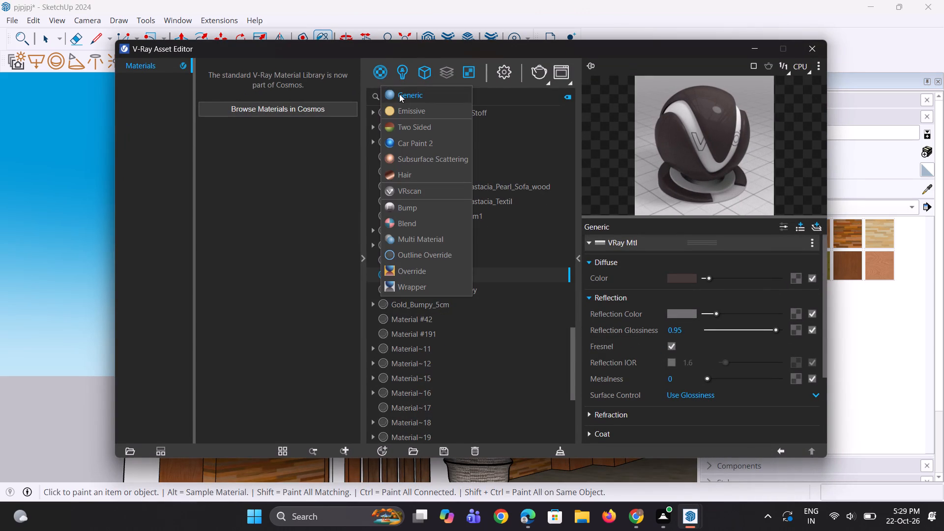
pyautogui.click(399, 94)
pyautogui.click(683, 279)
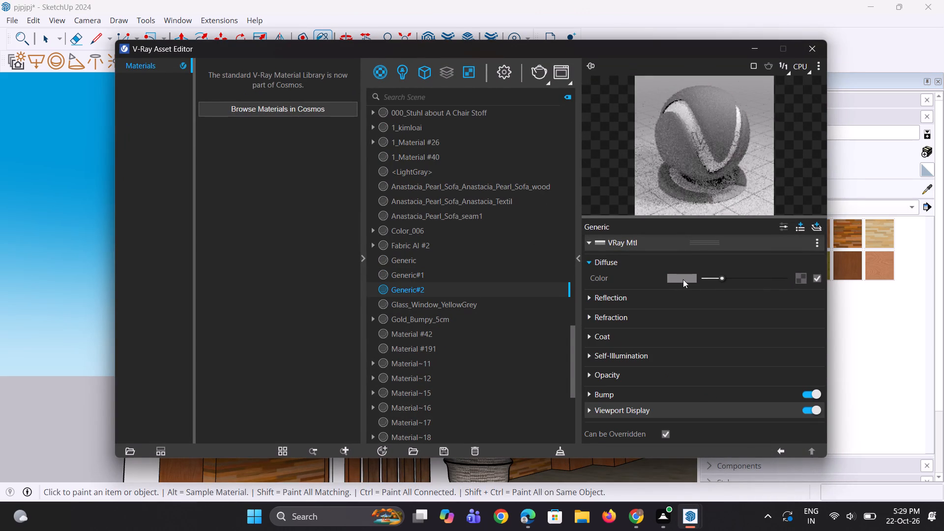
pyautogui.click(449, 179)
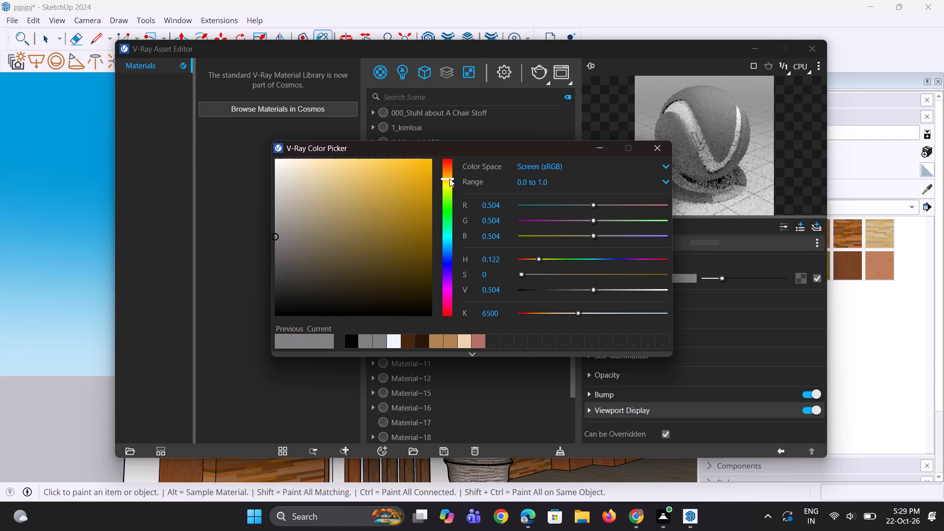
pyautogui.moveTo(449, 178); pyautogui.dragTo(450, 173)
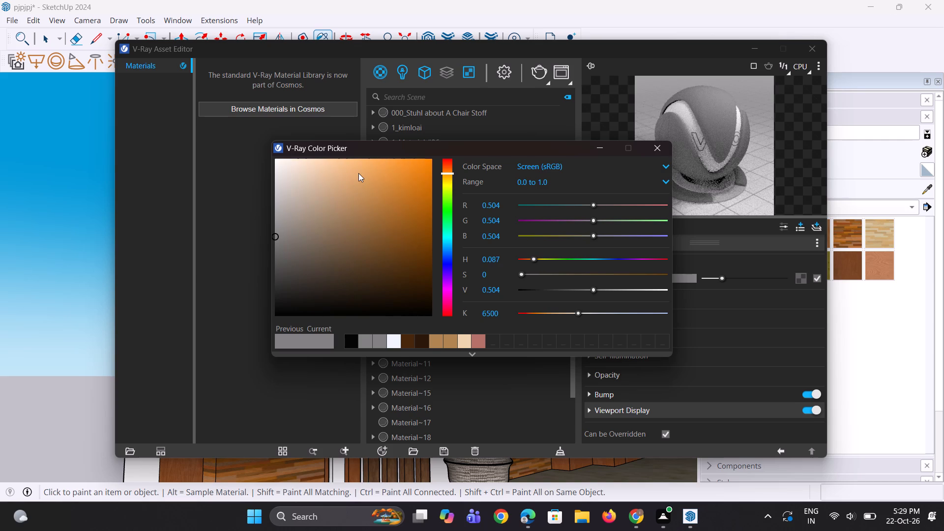
pyautogui.moveTo(358, 173); pyautogui.dragTo(353, 171)
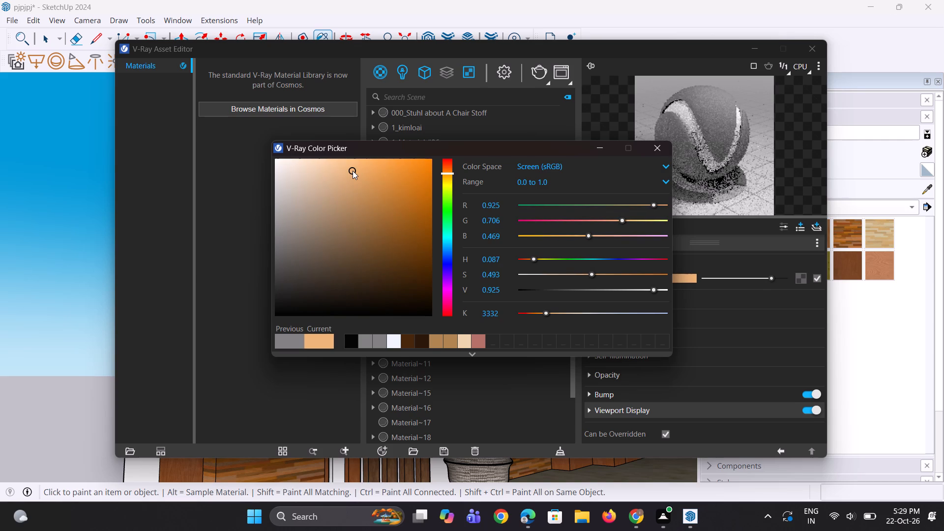
pyautogui.click(609, 147)
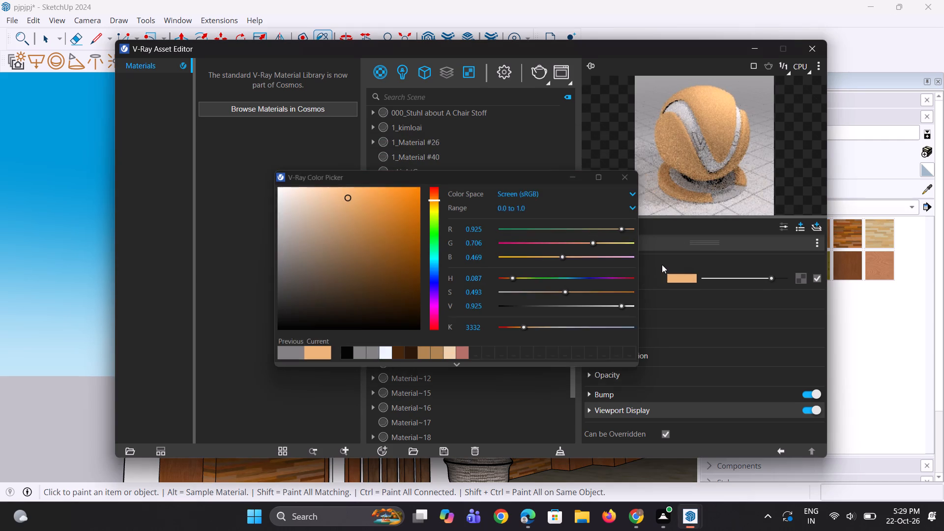
# Give the light orange Generic material a mid-grey reflection colour and set its reflection glossiness to 0.95.
pyautogui.click(672, 295)
pyautogui.click(714, 312)
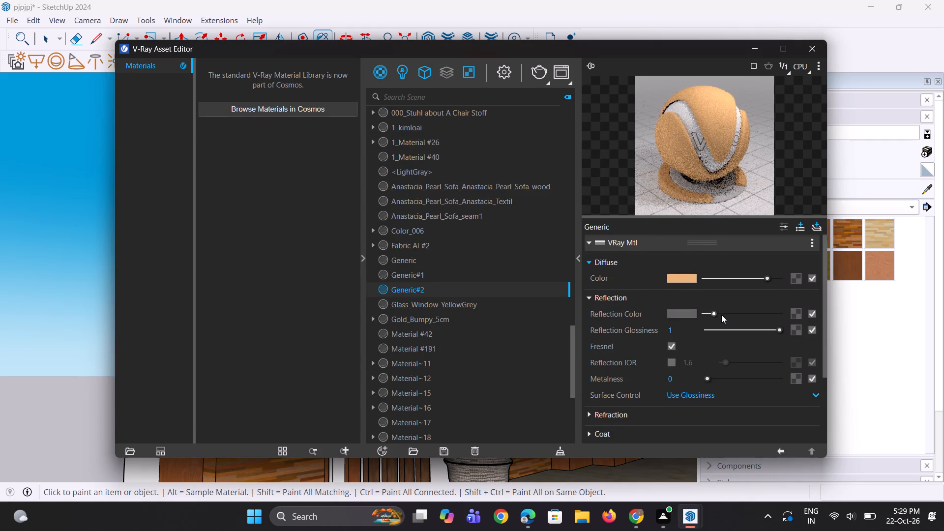
pyautogui.click(724, 315)
pyautogui.moveTo(688, 329); pyautogui.dragTo(657, 332)
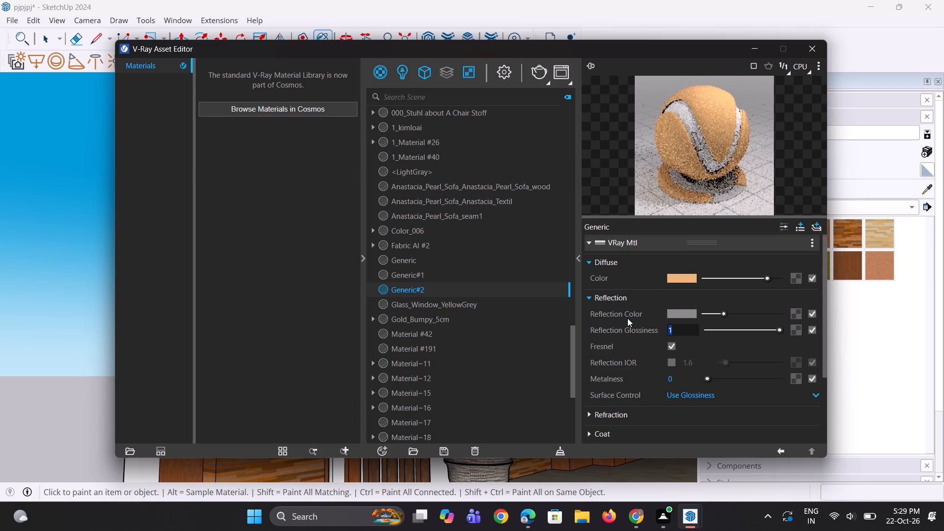
pyautogui.write('0.95')
pyautogui.press('Return')
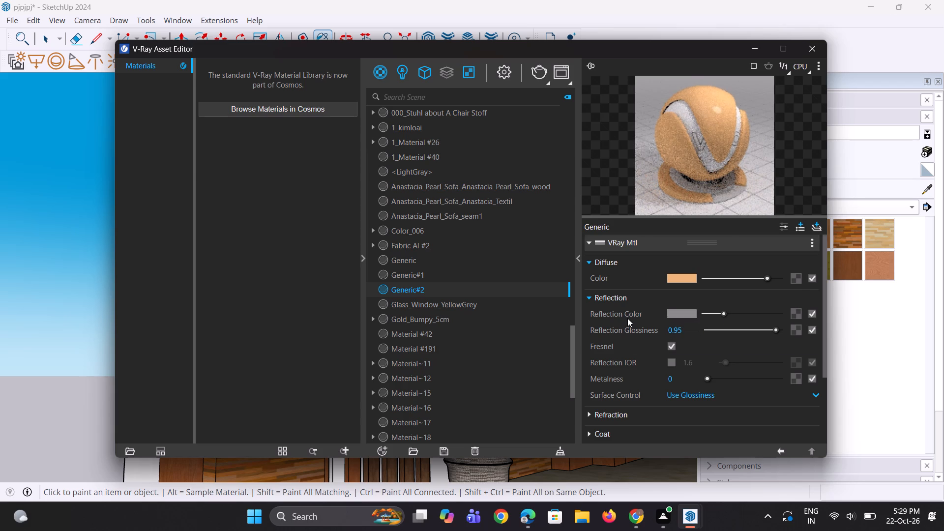
pyautogui.doubleClick(736, 125)
pyautogui.click(756, 44)
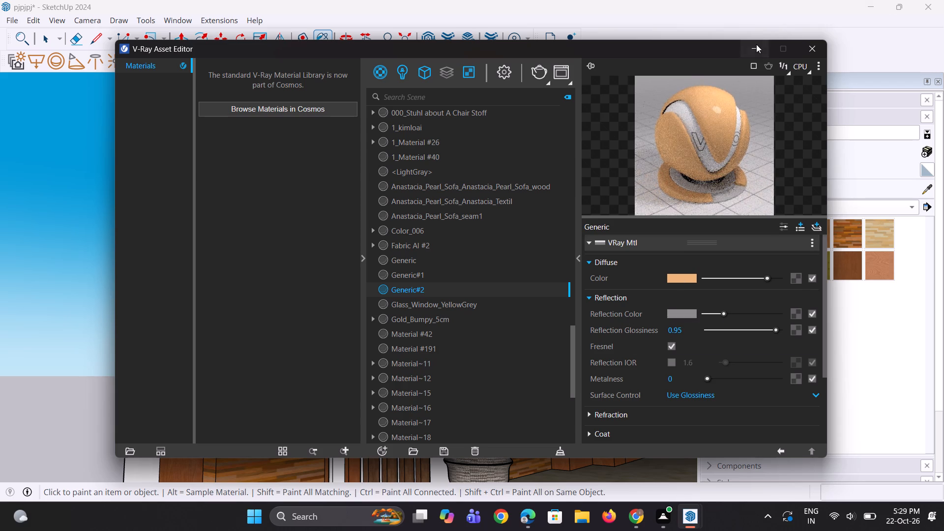
# Paint the inner faces of the tall lowest niche beside the wood-strip wall with light orange Generic#2.
pyautogui.moveTo(651, 136); pyautogui.dragTo(559, 156, button='middle')
pyautogui.click(741, 155)
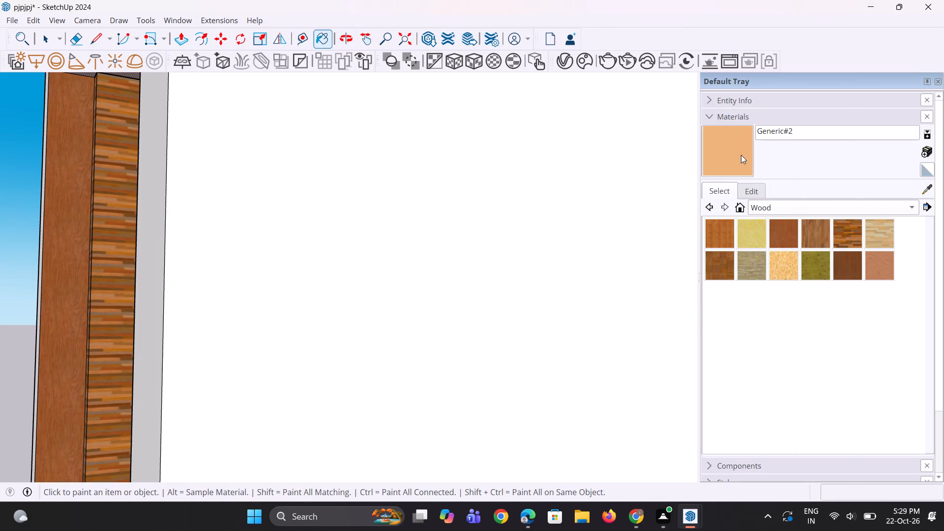
pyautogui.moveTo(409, 190); pyautogui.dragTo(545, 196, button='middle')
pyautogui.scroll(-10, 596, 168)
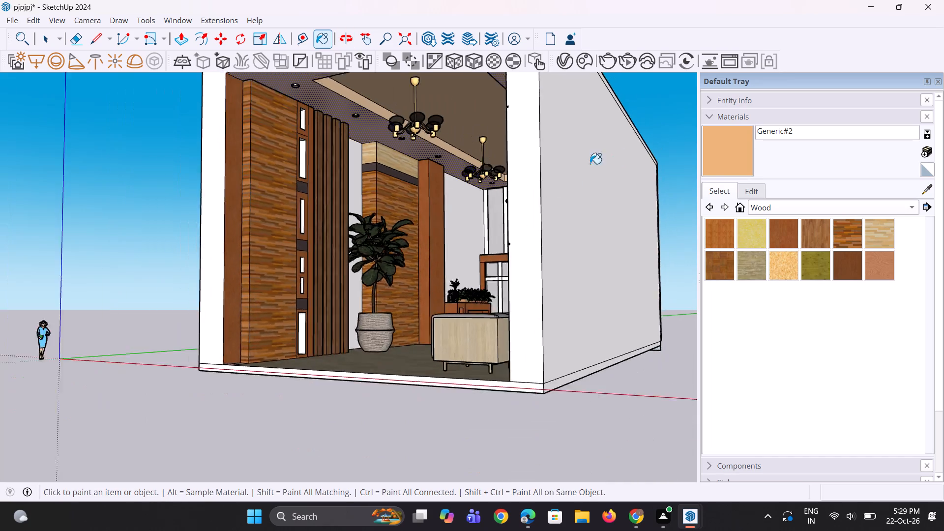
pyautogui.scroll(4, 266, 275)
pyautogui.scroll(9, 365, 298)
pyautogui.moveTo(361, 345); pyautogui.dragTo(297, 343, button='middle')
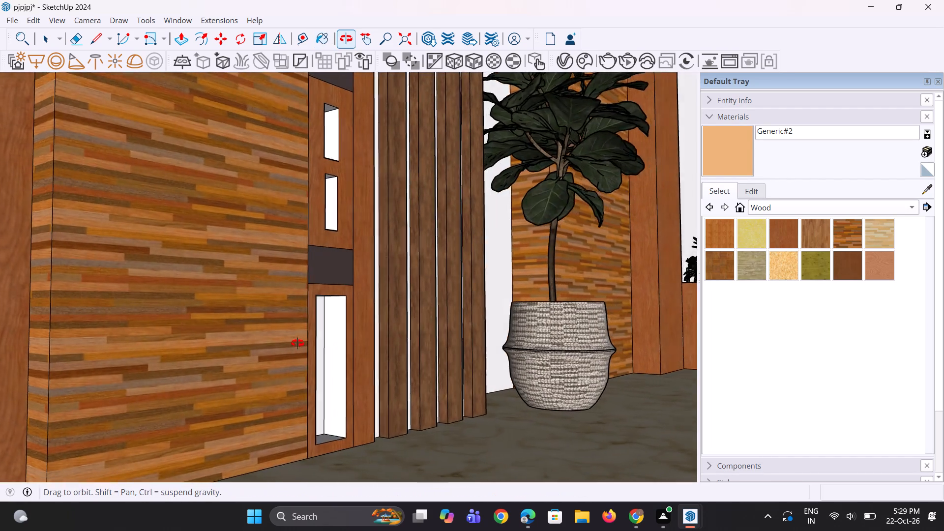
pyautogui.moveTo(297, 343); pyautogui.dragTo(266, 339, button='middle')
pyautogui.click(309, 344)
pyautogui.click(323, 351)
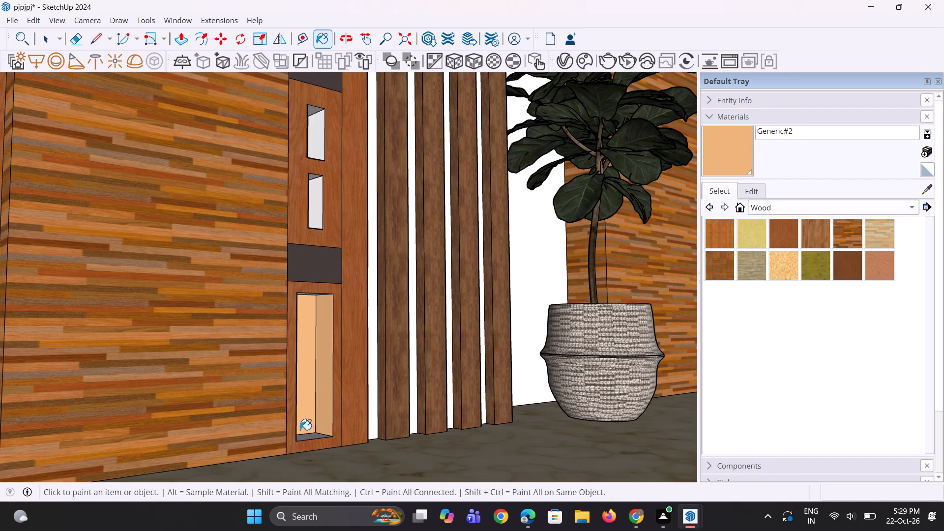
pyautogui.click(306, 434)
pyautogui.moveTo(312, 423); pyautogui.dragTo(165, 389, button='middle')
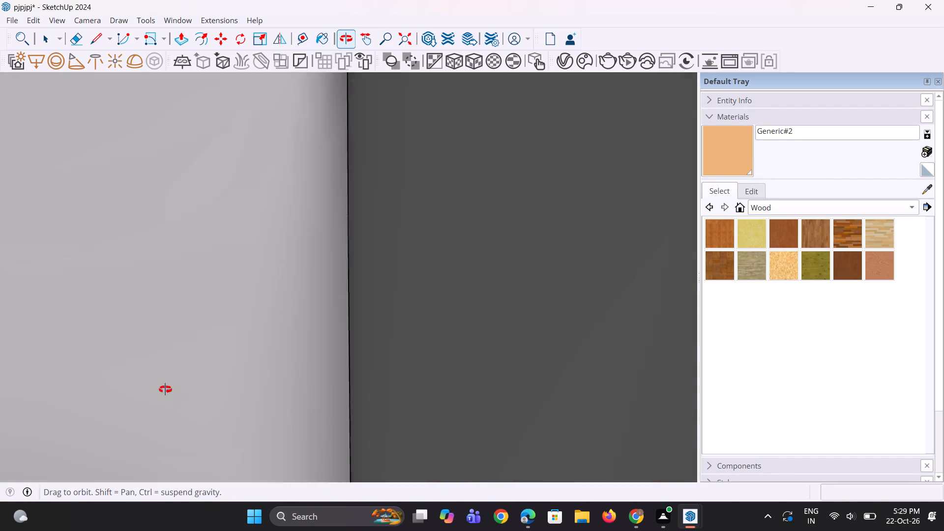
pyautogui.moveTo(165, 389); pyautogui.dragTo(239, 402, button='middle')
pyautogui.scroll(3, 308, 336)
pyautogui.scroll(3, 299, 445)
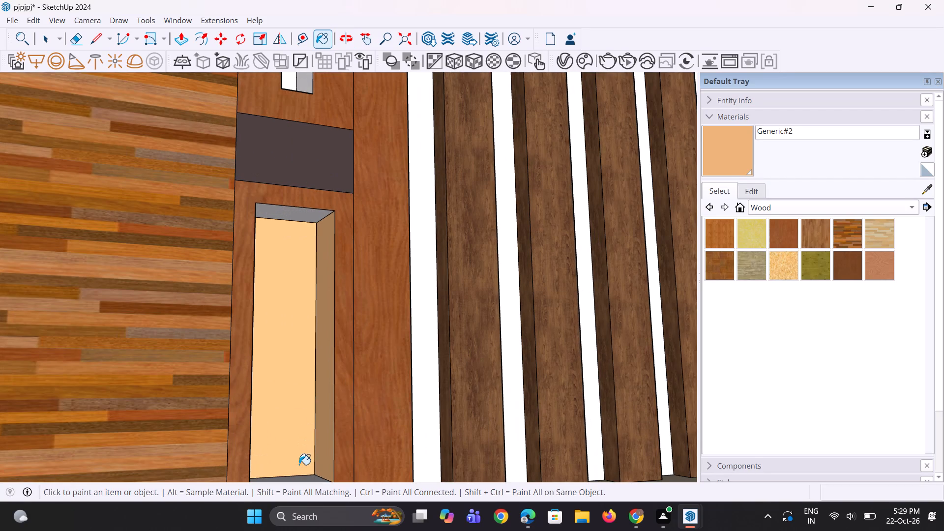
pyautogui.click(305, 476)
pyautogui.click(306, 480)
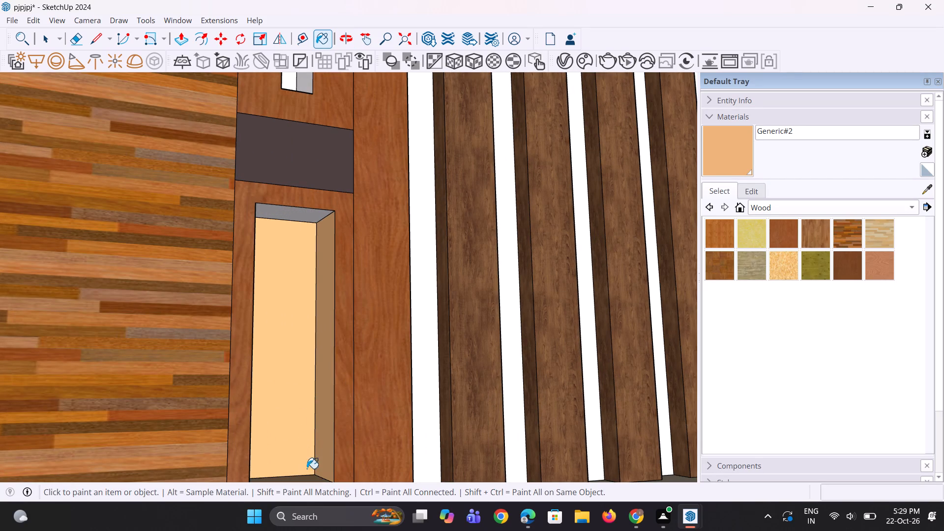
pyautogui.click(317, 218)
pyautogui.scroll(-4, 350, 327)
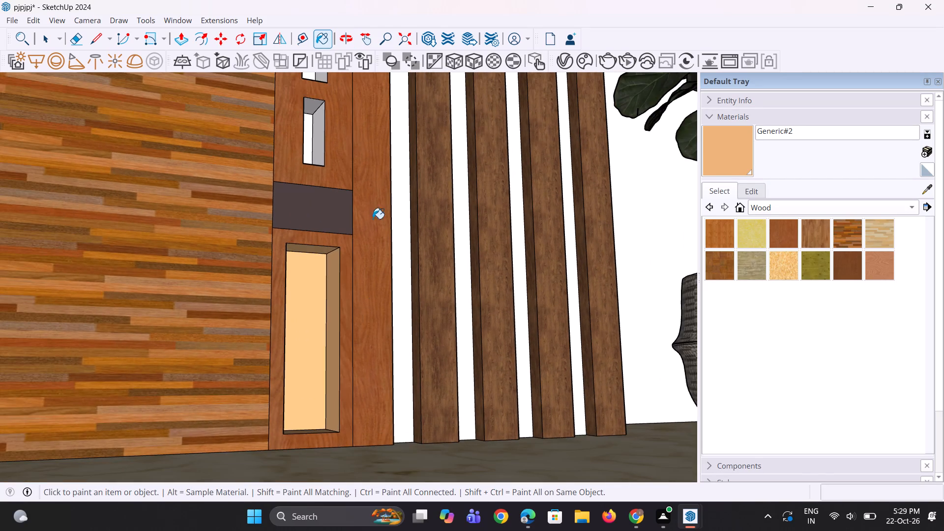
# Paint the inner faces of the lower small niche, above the lowest dark brown panel, with light orange Generic#2.
pyautogui.scroll(5, 352, 120)
pyautogui.click(306, 130)
pyautogui.click(297, 91)
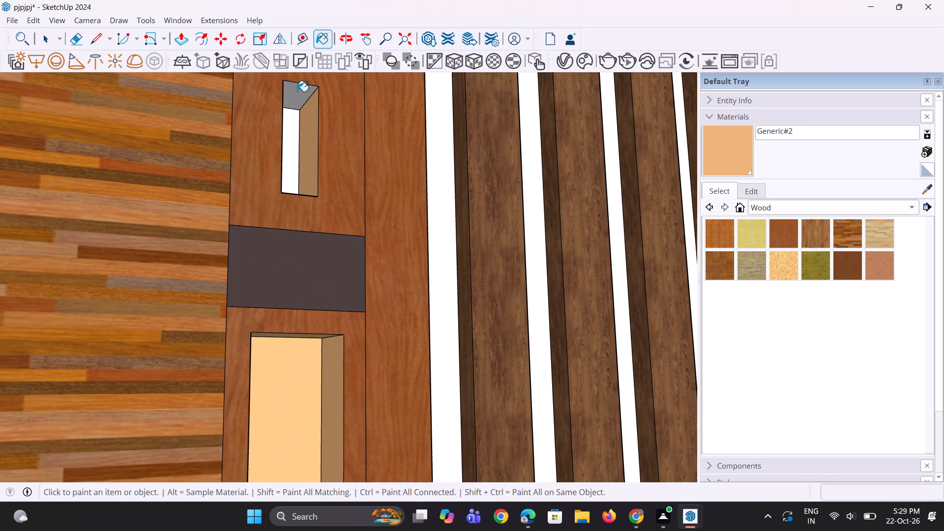
pyautogui.click(289, 143)
pyautogui.moveTo(303, 128); pyautogui.dragTo(298, 238, button='middle')
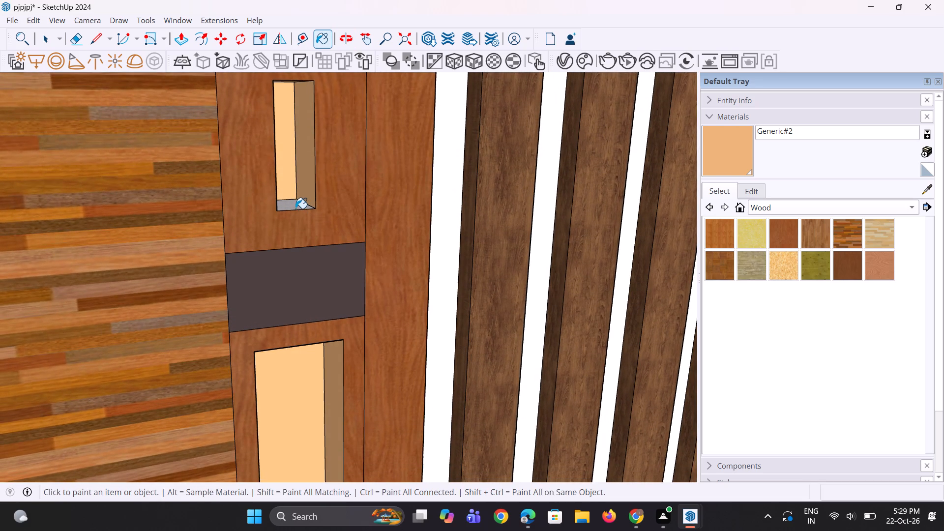
pyautogui.click(295, 207)
# Paint the inner faces of the upper small niche, just below the middle dark brown panel, with light orange Generic#2.
pyautogui.scroll(-11, 425, 376)
pyautogui.scroll(3, 402, 266)
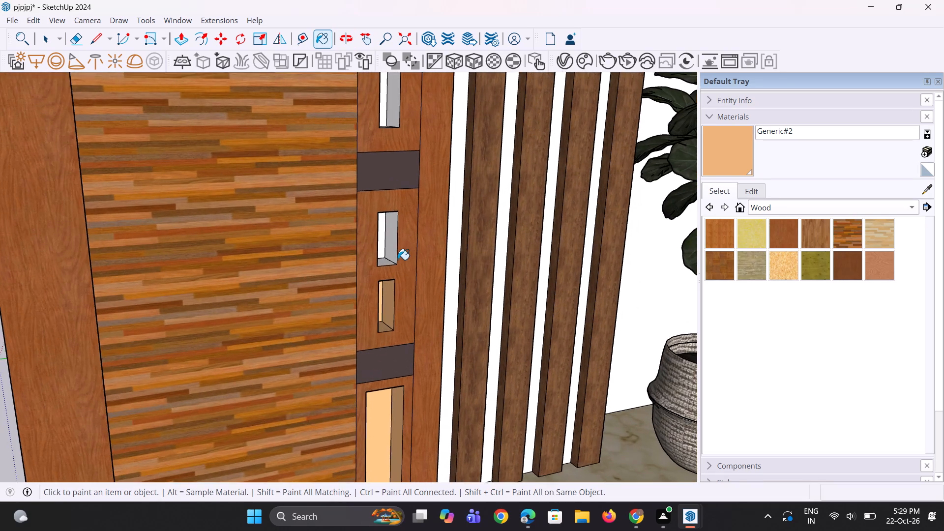
pyautogui.scroll(9, 395, 253)
pyautogui.click(393, 247)
pyautogui.click(369, 234)
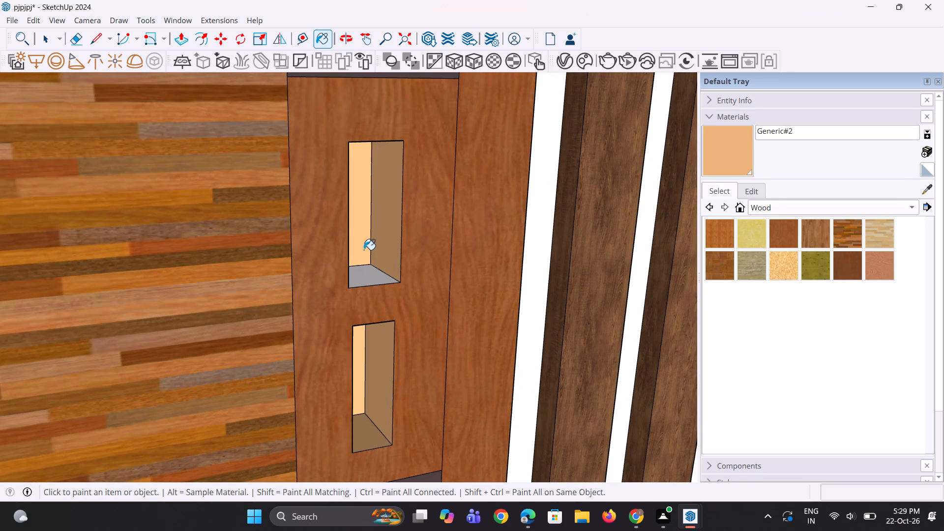
pyautogui.click(366, 276)
pyautogui.scroll(1, 374, 246)
pyautogui.moveTo(374, 246); pyautogui.dragTo(388, 170, button='middle')
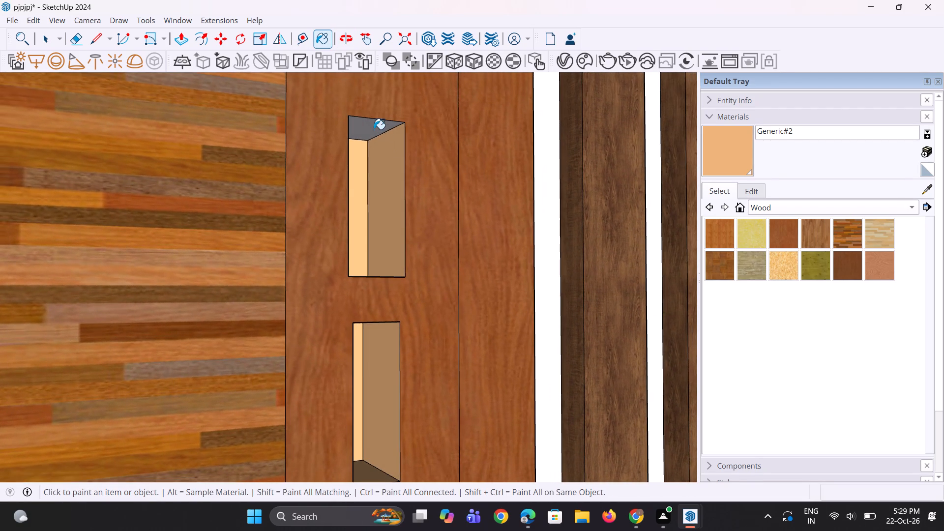
pyautogui.click(374, 129)
# Paint the inner faces of the tall narrow niche between the middle and upper dark brown panels with Generic#2.
pyautogui.scroll(-10, 335, 305)
pyautogui.scroll(2, 366, 119)
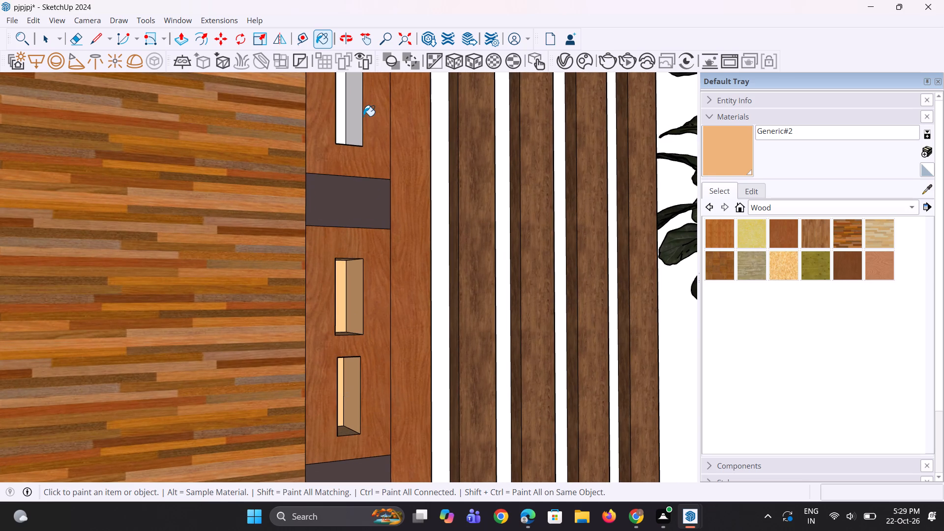
pyautogui.click(355, 120)
pyautogui.click(339, 128)
pyautogui.moveTo(357, 154); pyautogui.dragTo(323, 304, button='middle')
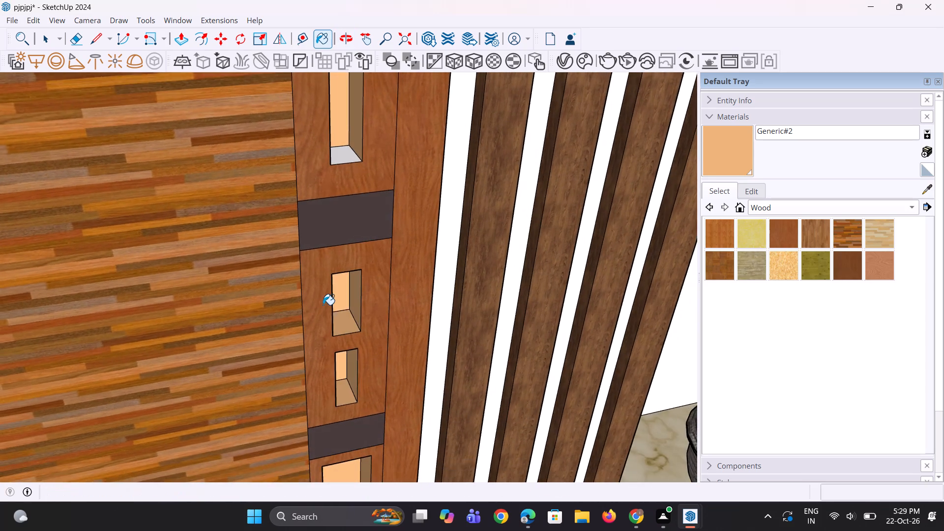
pyautogui.scroll(-6, 323, 306)
pyautogui.click(335, 228)
pyautogui.moveTo(340, 213); pyautogui.dragTo(401, 0, button='middle')
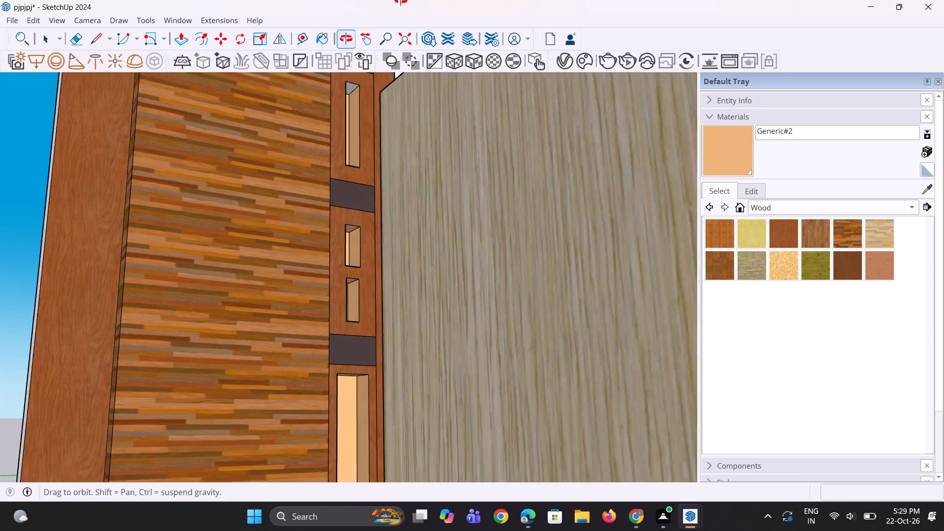
pyautogui.moveTo(401, 0); pyautogui.dragTo(391, 59, button='middle')
pyautogui.scroll(10, 380, 79)
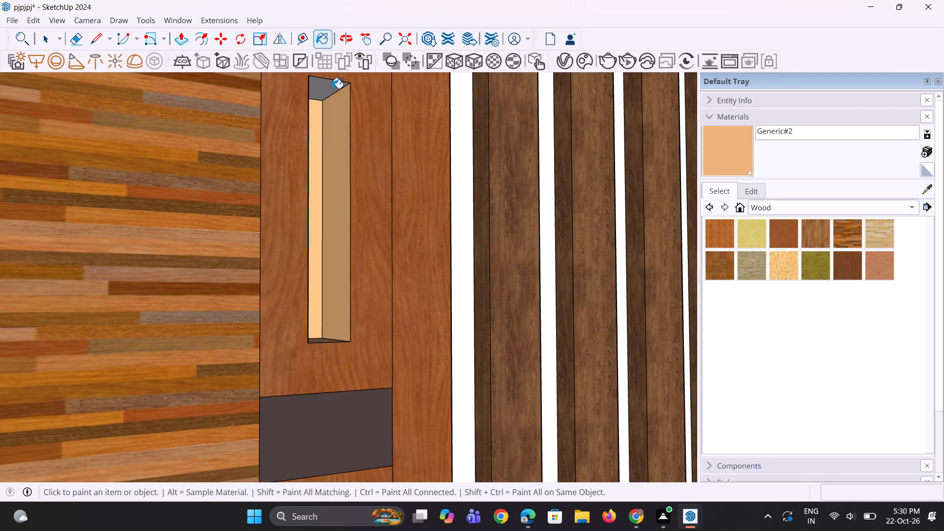
pyautogui.click(332, 88)
# Paint the inner faces of the topmost niche beside the wood-strip wall, just under the ceiling, with light orange Generic#2.
pyautogui.scroll(-19, 343, 193)
pyautogui.scroll(-5, 358, 191)
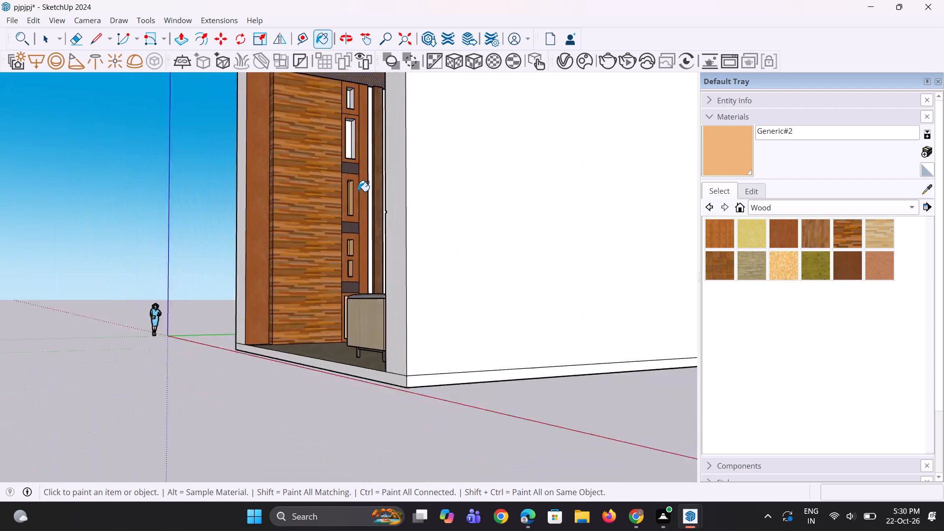
pyautogui.scroll(5, 354, 100)
pyautogui.scroll(16, 342, 135)
pyautogui.click(356, 139)
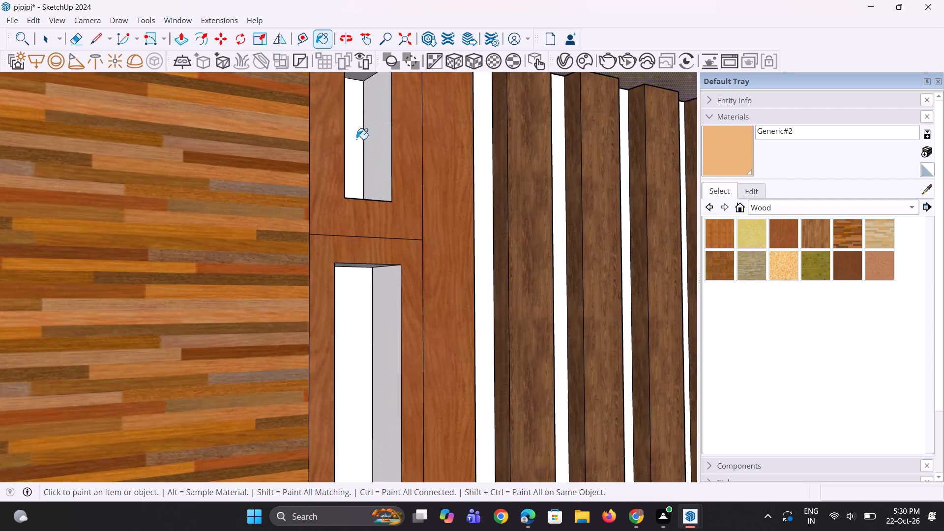
pyautogui.click(371, 147)
pyautogui.scroll(1, 363, 172)
pyautogui.scroll(-3, 363, 177)
pyautogui.click(360, 87)
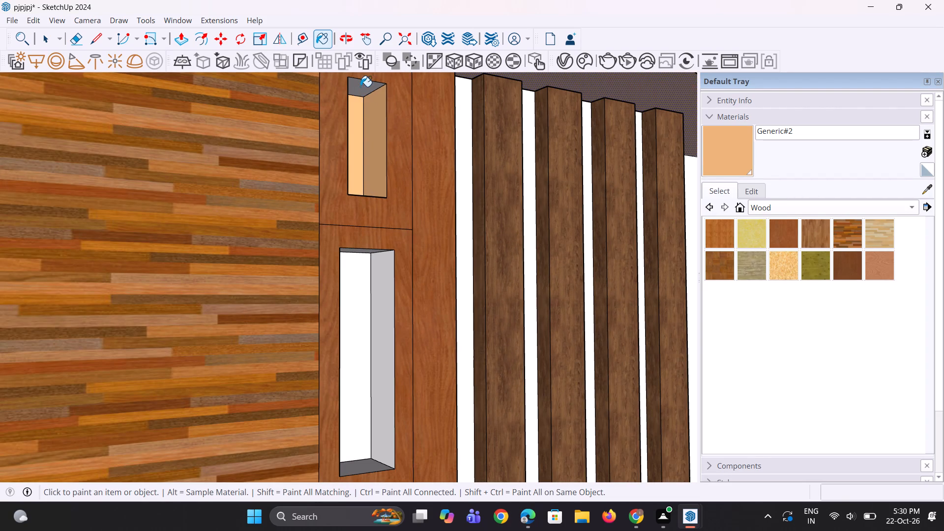
pyautogui.moveTo(373, 201); pyautogui.dragTo(328, 282, button='middle')
pyautogui.click(351, 220)
# Paint the inner faces of the tall niche between the topmost niche and the upper dark brown panel with Generic#2.
pyautogui.scroll(-3, 353, 198)
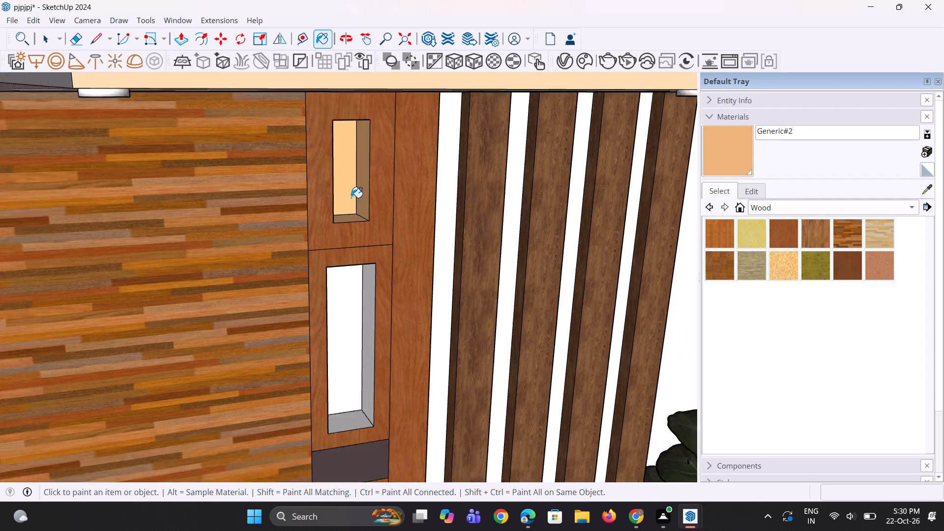
pyautogui.scroll(-2, 351, 198)
pyautogui.click(415, 41)
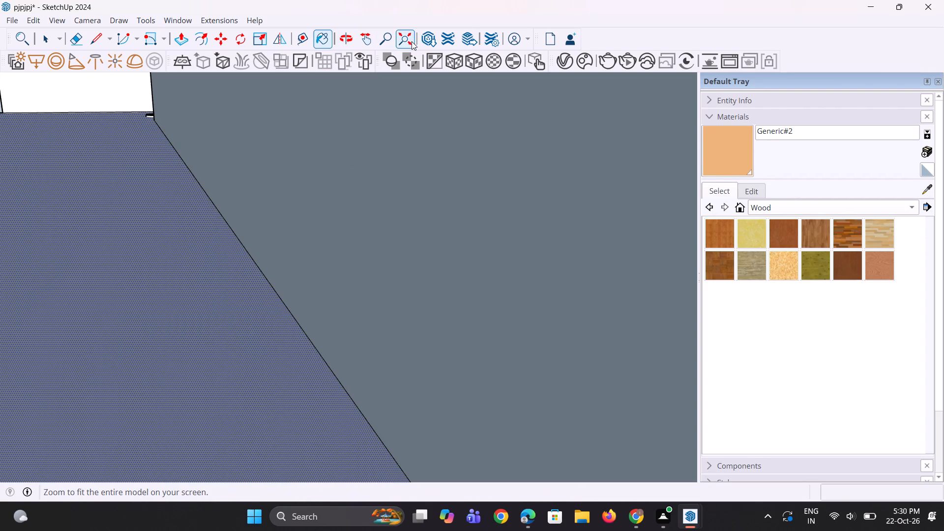
pyautogui.click(409, 41)
pyautogui.moveTo(166, 283); pyautogui.dragTo(318, 258, button='middle')
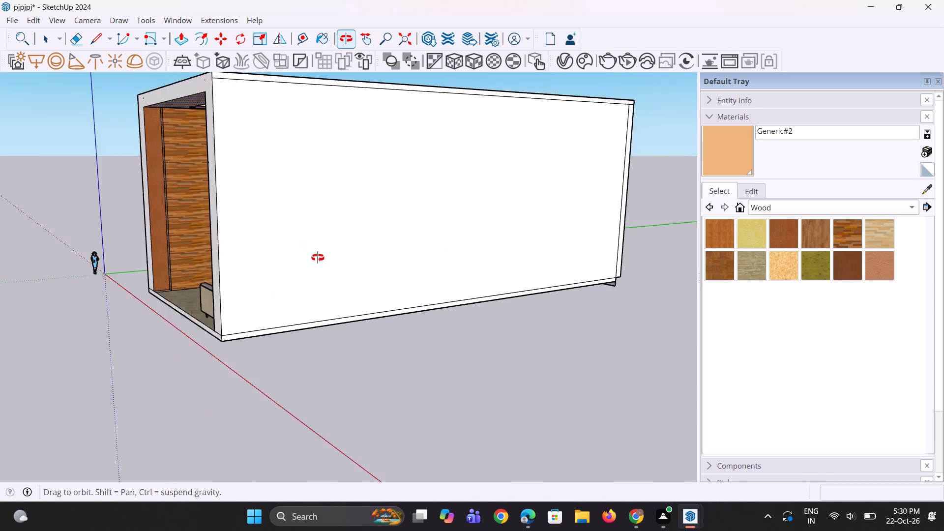
pyautogui.moveTo(318, 258); pyautogui.dragTo(331, 261, button='middle')
pyautogui.scroll(16, 230, 167)
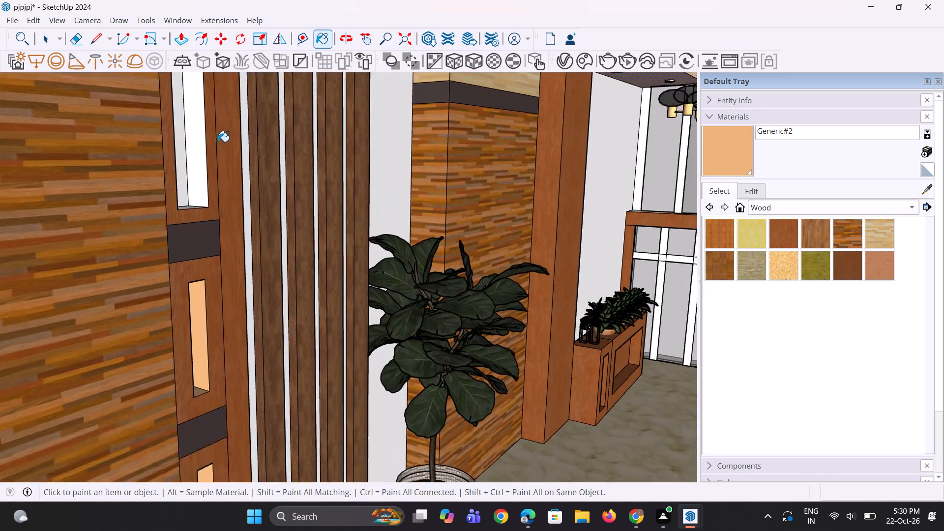
pyautogui.click(196, 152)
pyautogui.click(182, 169)
pyautogui.click(187, 213)
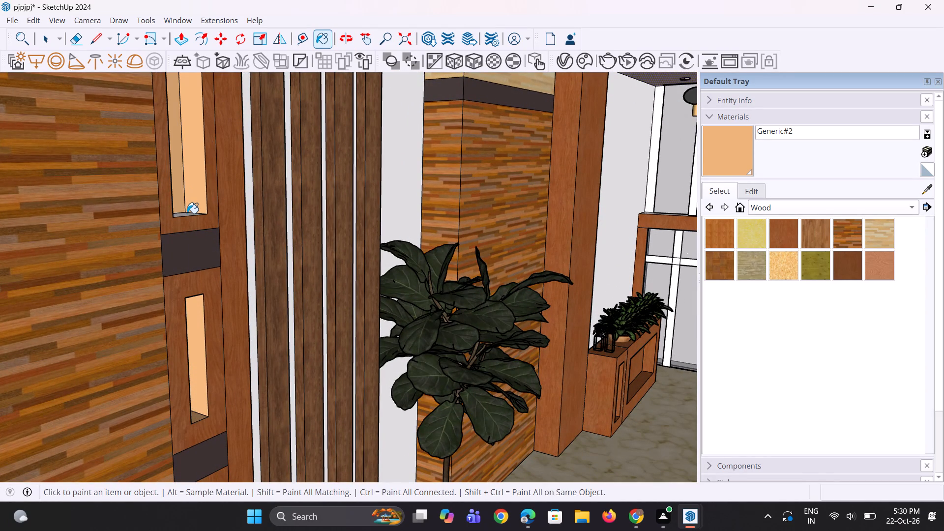
pyautogui.scroll(-5, 191, 217)
pyautogui.moveTo(198, 181); pyautogui.dragTo(201, 147, button='middle')
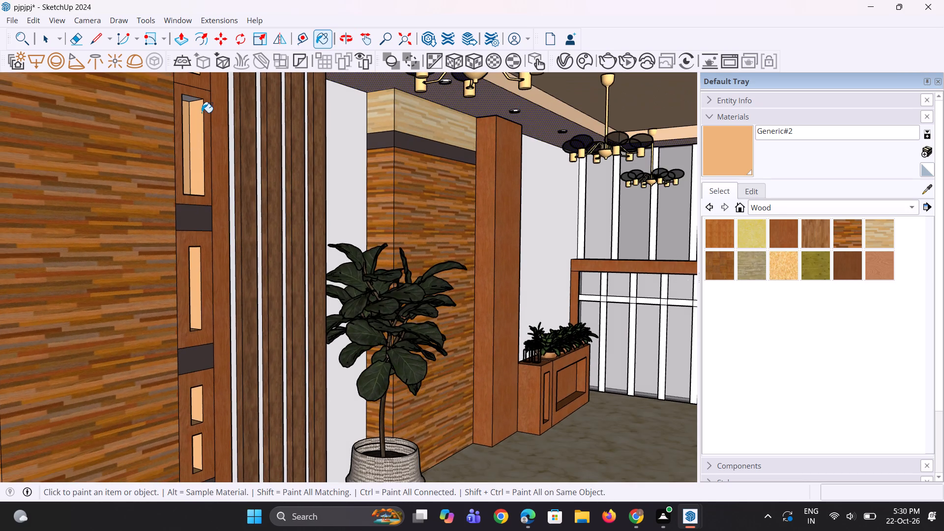
pyautogui.scroll(10, 192, 89)
pyautogui.click(195, 109)
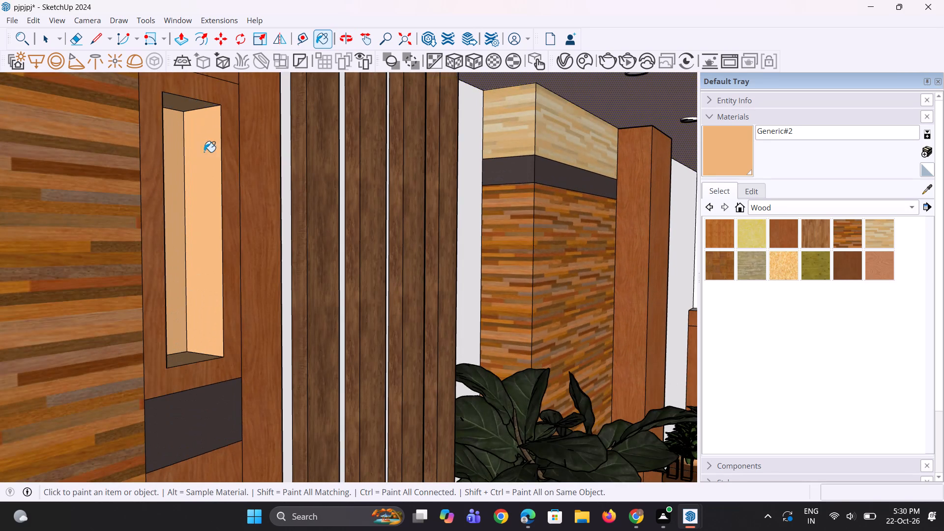
pyautogui.scroll(-5, 214, 213)
pyautogui.moveTo(237, 210); pyautogui.dragTo(239, 197, button='middle')
pyautogui.scroll(-5, 244, 204)
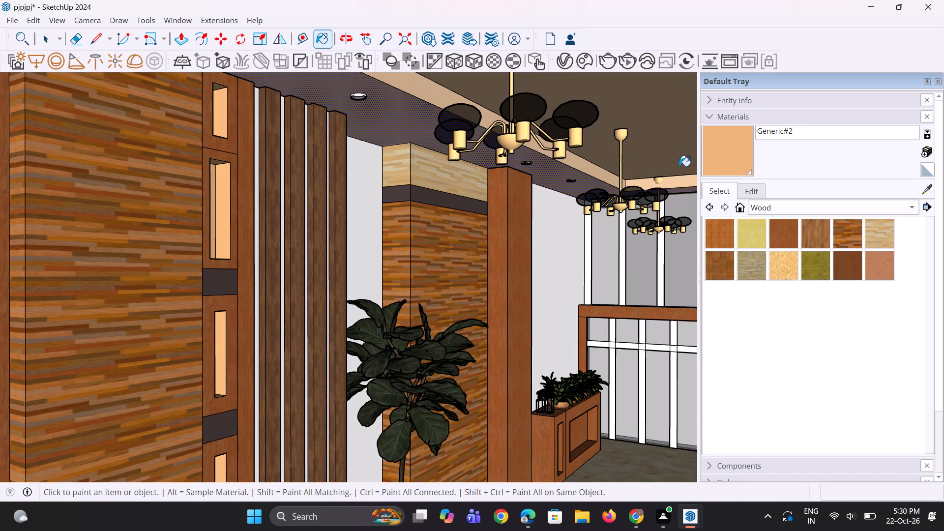
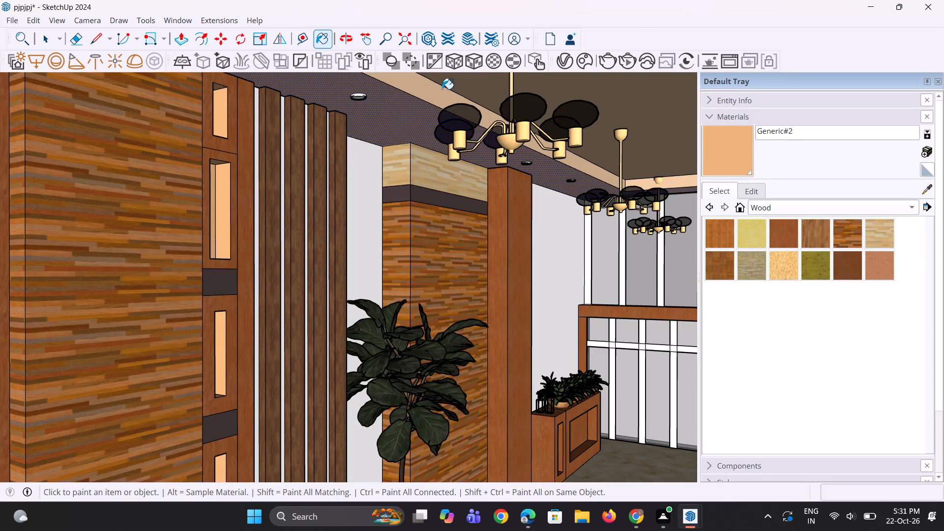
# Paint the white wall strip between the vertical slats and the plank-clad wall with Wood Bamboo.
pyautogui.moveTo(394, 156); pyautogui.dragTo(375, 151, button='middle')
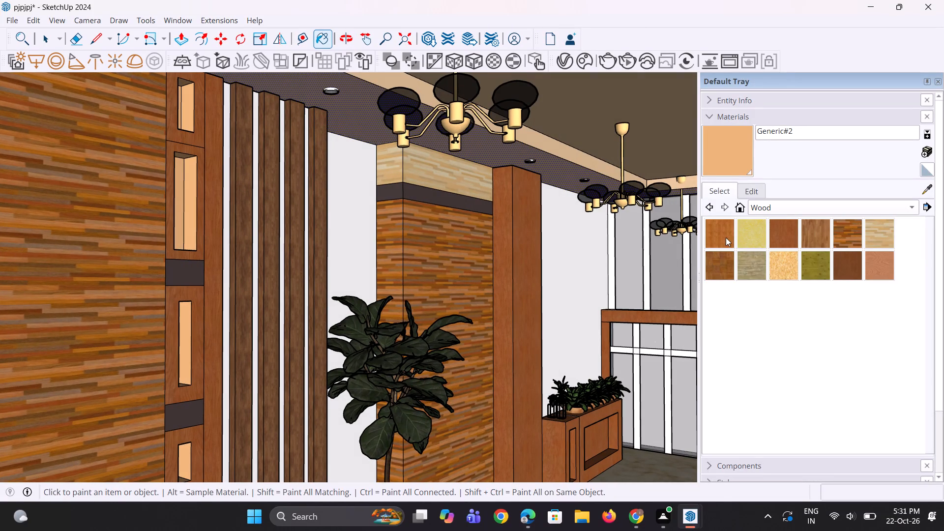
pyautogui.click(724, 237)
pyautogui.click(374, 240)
# Sample Wood Cherry Original from the column and paint it on the wall strip behind the plant and the white gaps between the slats.
pyautogui.scroll(1, 266, 254)
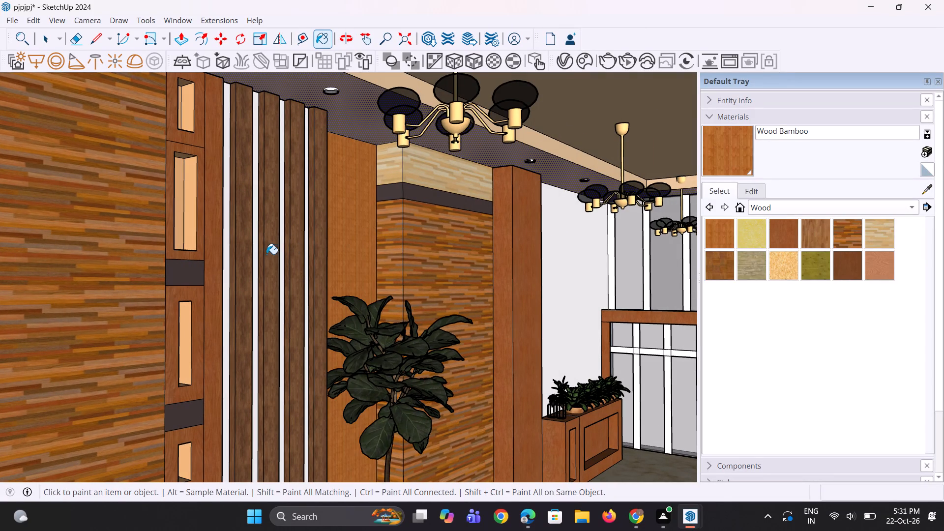
pyautogui.scroll(4, 266, 254)
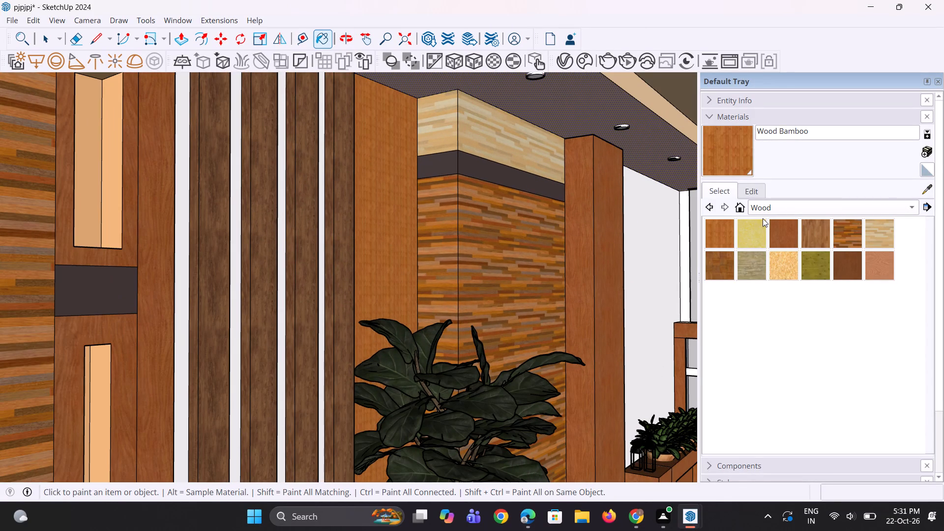
pyautogui.click(925, 193)
pyautogui.click(609, 235)
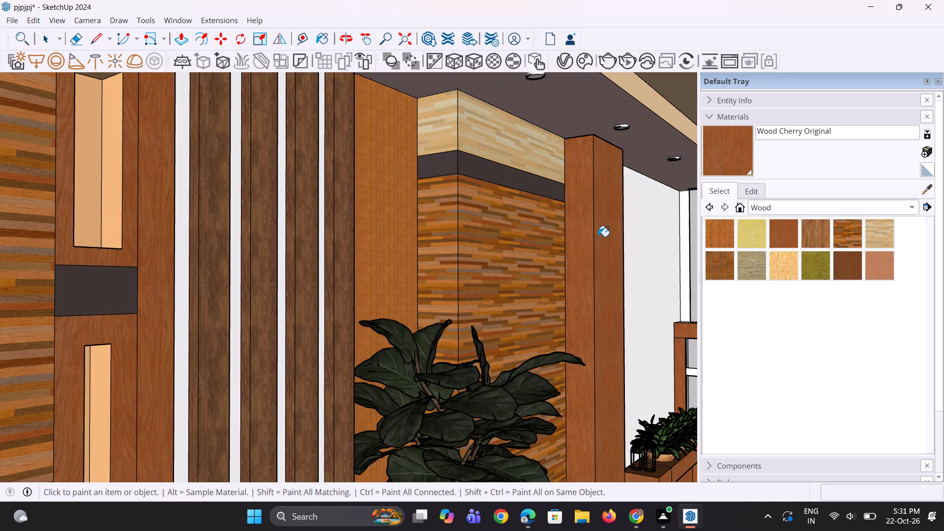
pyautogui.click(408, 240)
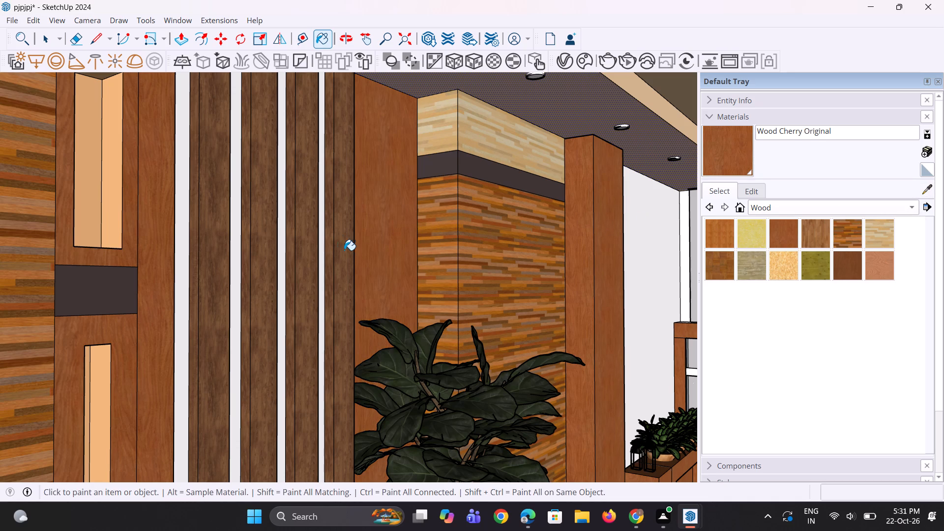
pyautogui.click(321, 254)
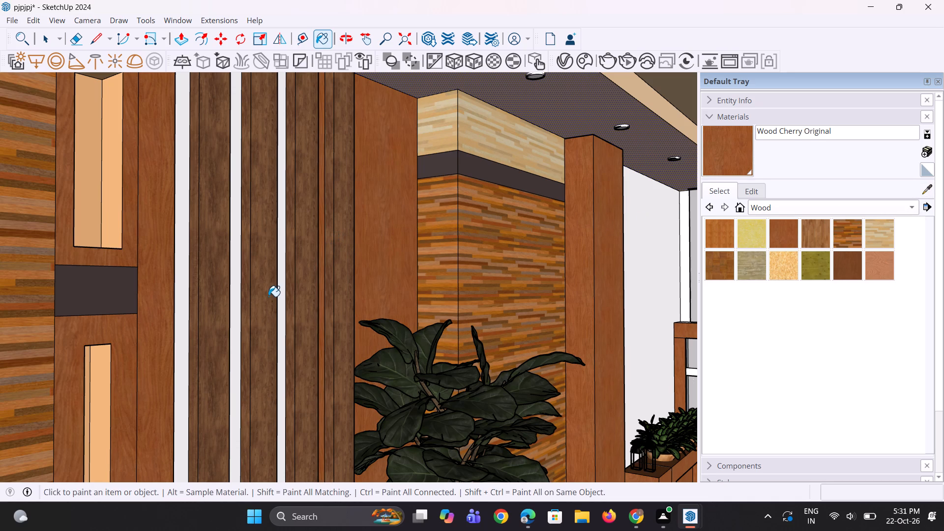
pyautogui.click(280, 288)
pyautogui.click(235, 307)
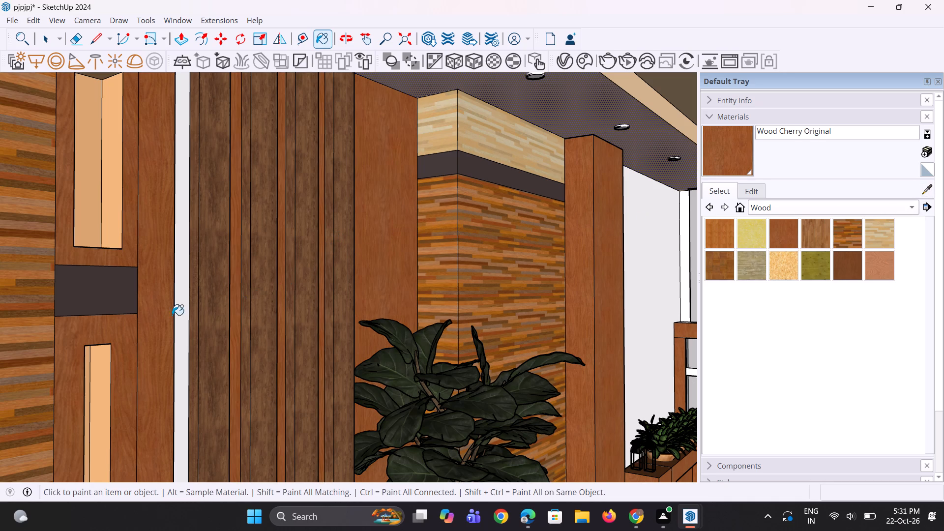
pyautogui.click(184, 306)
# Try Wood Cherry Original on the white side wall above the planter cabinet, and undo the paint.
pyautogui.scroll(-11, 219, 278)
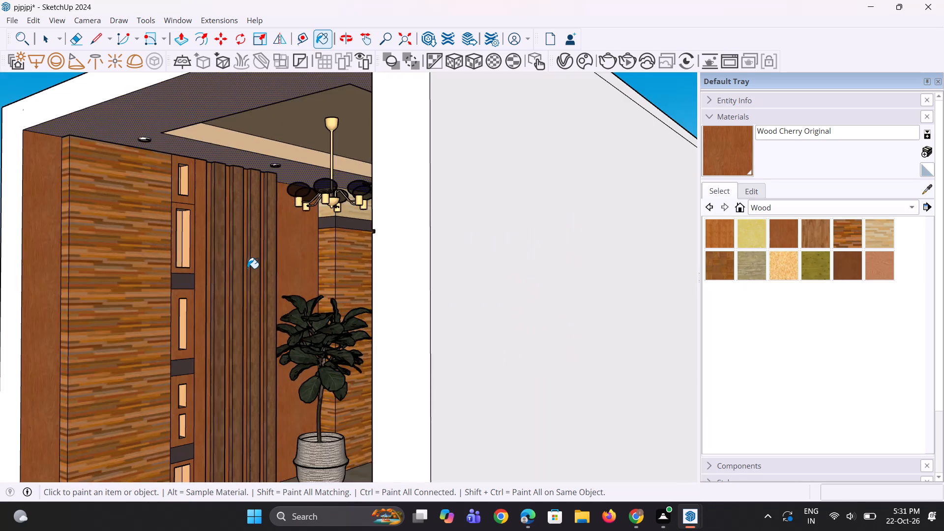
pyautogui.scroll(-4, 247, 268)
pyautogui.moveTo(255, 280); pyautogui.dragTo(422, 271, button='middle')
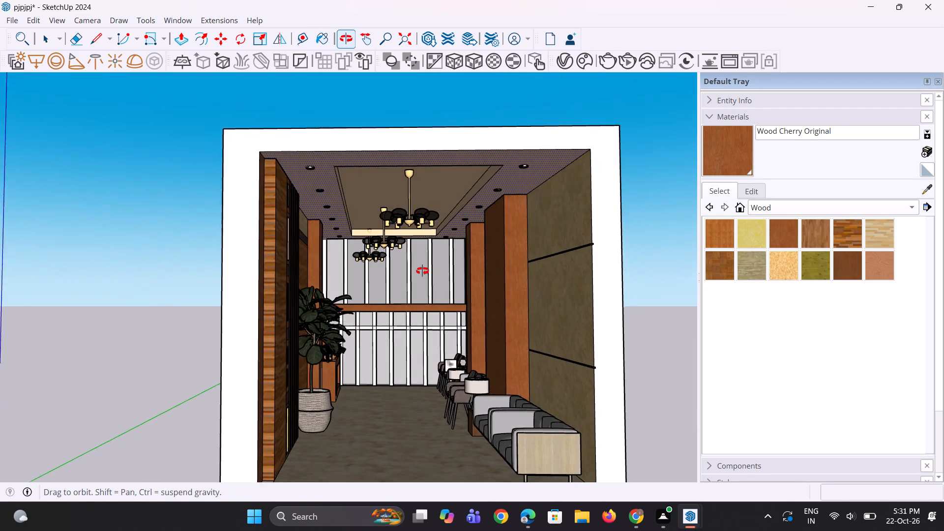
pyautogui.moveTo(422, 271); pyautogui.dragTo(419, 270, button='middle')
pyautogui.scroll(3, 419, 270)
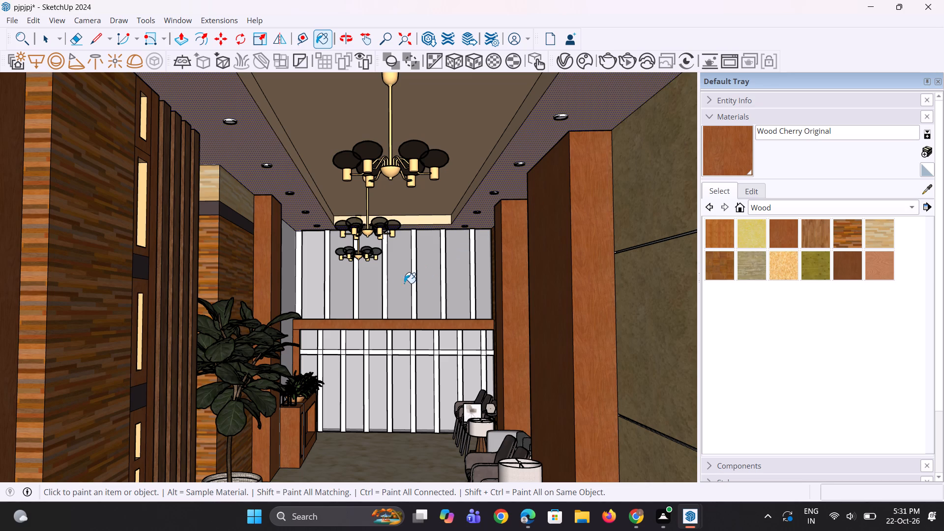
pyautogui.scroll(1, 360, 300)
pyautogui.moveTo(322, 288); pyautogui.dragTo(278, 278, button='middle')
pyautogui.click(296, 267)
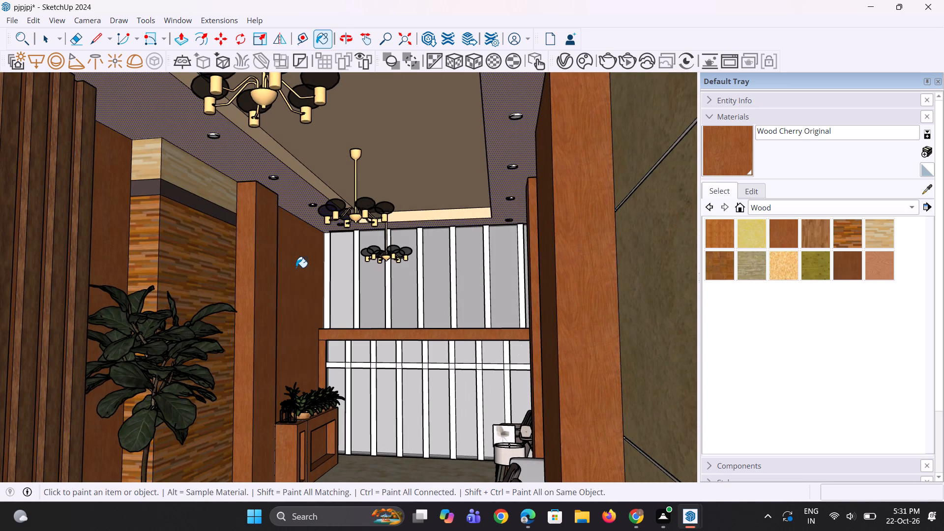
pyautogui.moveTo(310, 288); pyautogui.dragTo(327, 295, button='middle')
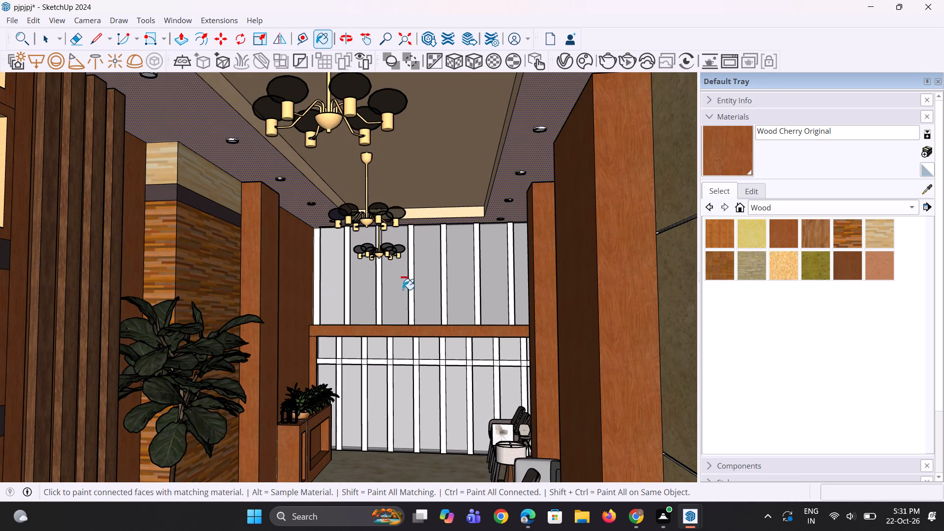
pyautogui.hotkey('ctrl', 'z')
# Paint the white side wall above the planter cabinet with Wood Bamboo.
pyautogui.click(722, 240)
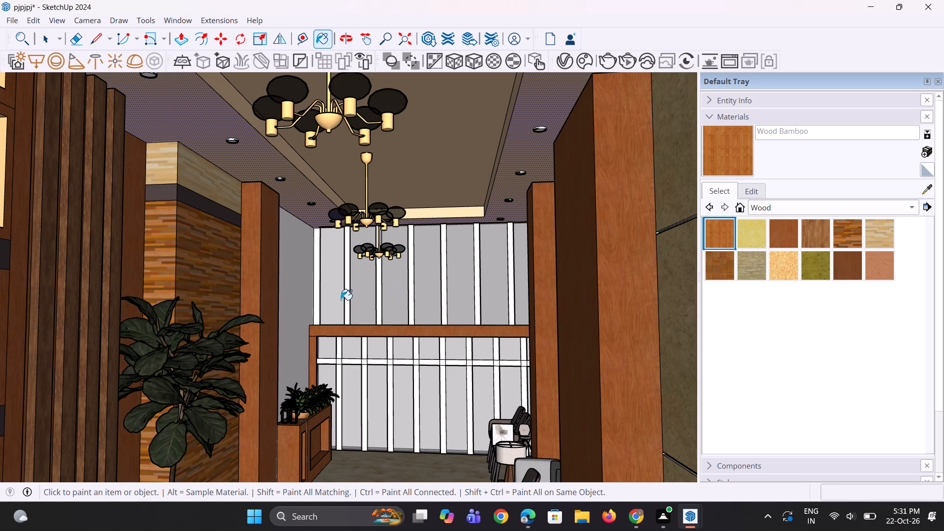
pyautogui.click(308, 278)
# Examine the room's wall finishes, ceiling and furniture from the open front.
pyautogui.scroll(1, 298, 295)
pyautogui.moveTo(293, 297); pyautogui.dragTo(305, 308, button='middle')
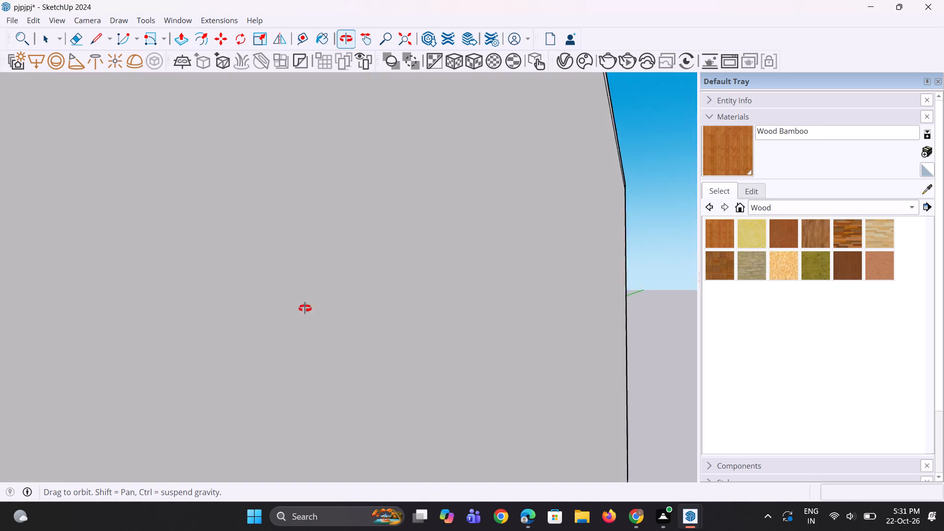
pyautogui.moveTo(305, 308); pyautogui.dragTo(341, 301, button='middle')
pyautogui.scroll(-4, 341, 301)
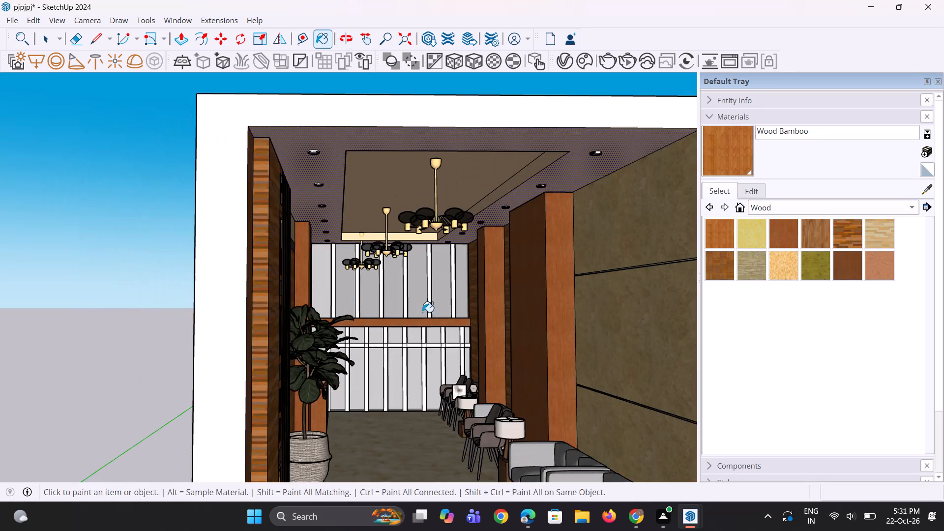
pyautogui.scroll(-4, 422, 312)
pyautogui.moveTo(423, 312); pyautogui.dragTo(400, 311, button='middle')
pyautogui.scroll(3, 398, 310)
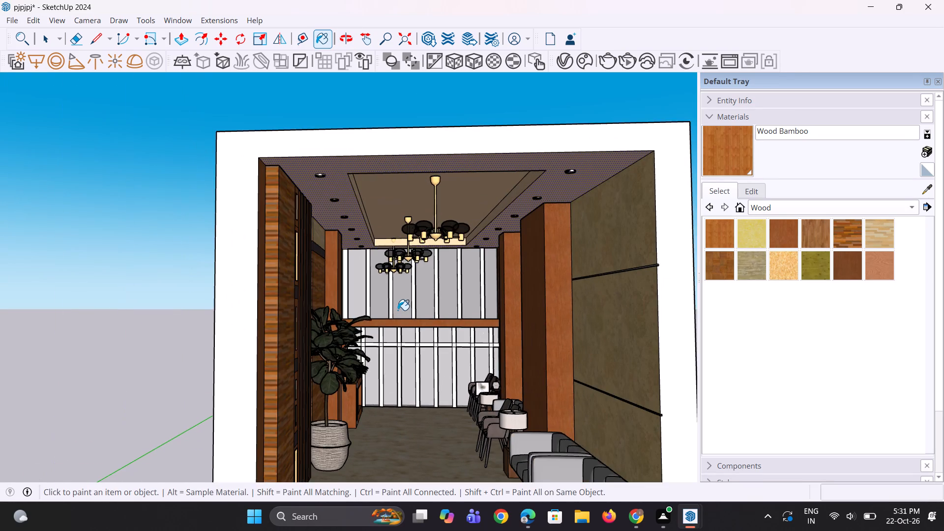
pyautogui.scroll(2, 398, 310)
pyautogui.moveTo(398, 310); pyautogui.dragTo(393, 308, button='middle')
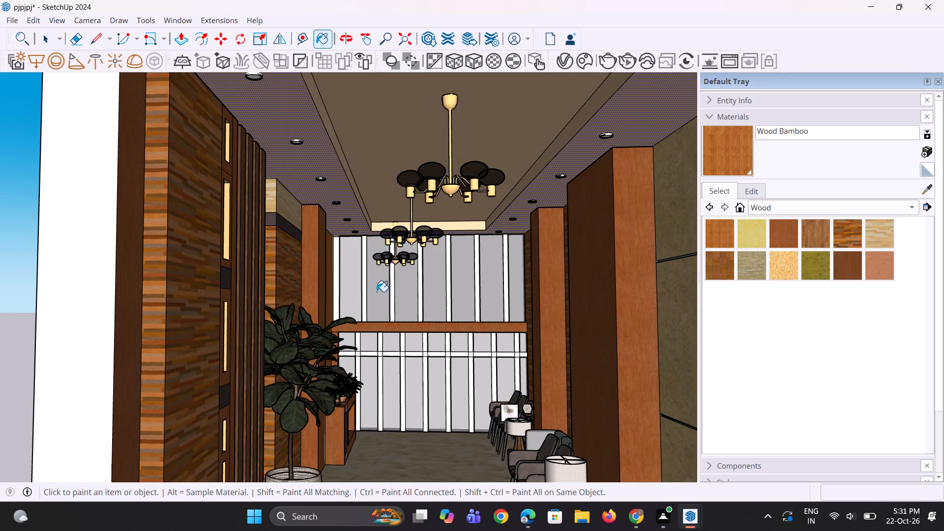
pyautogui.scroll(-1, 377, 292)
pyautogui.moveTo(377, 299); pyautogui.dragTo(365, 294, button='middle')
pyautogui.scroll(-2, 364, 286)
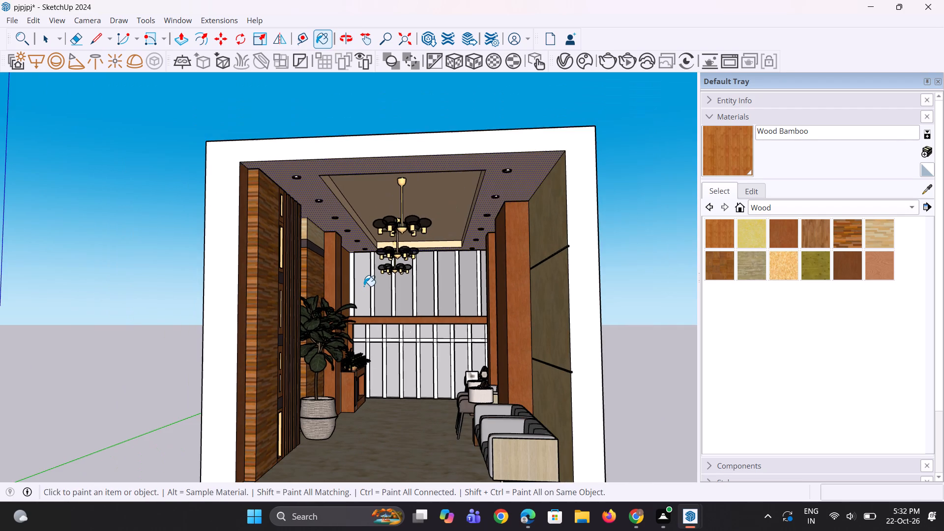
pyautogui.scroll(-1, 369, 295)
pyautogui.scroll(3, 405, 323)
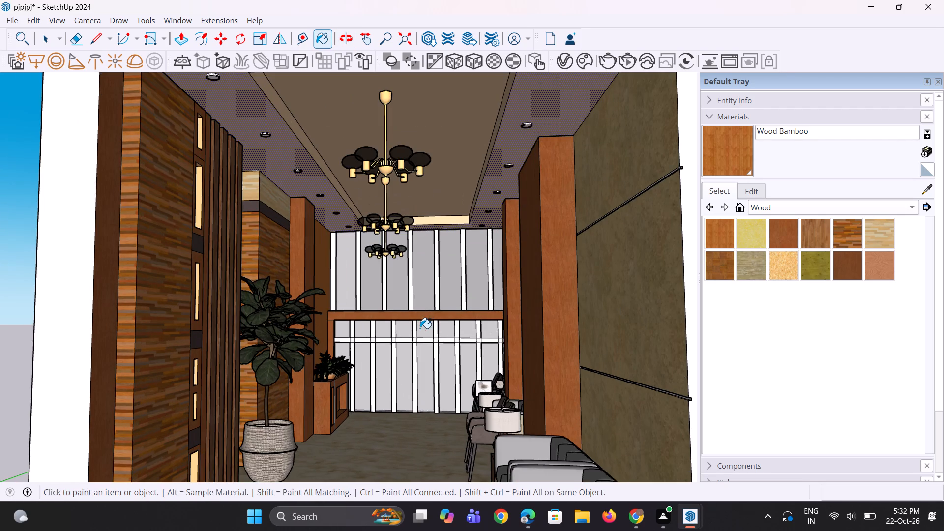
pyautogui.middleClick(420, 328)
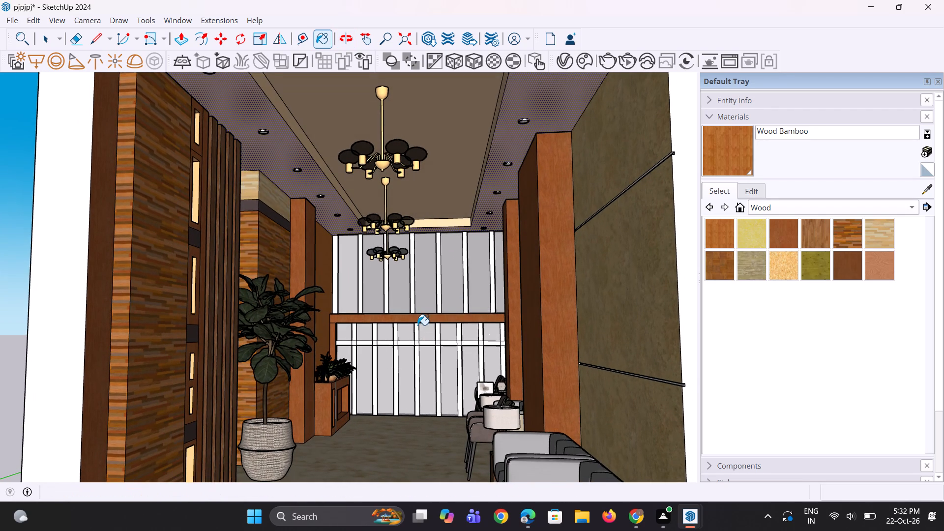
pyautogui.scroll(-2, 417, 325)
pyautogui.moveTo(417, 325); pyautogui.dragTo(417, 314, button='middle')
pyautogui.scroll(1, 416, 318)
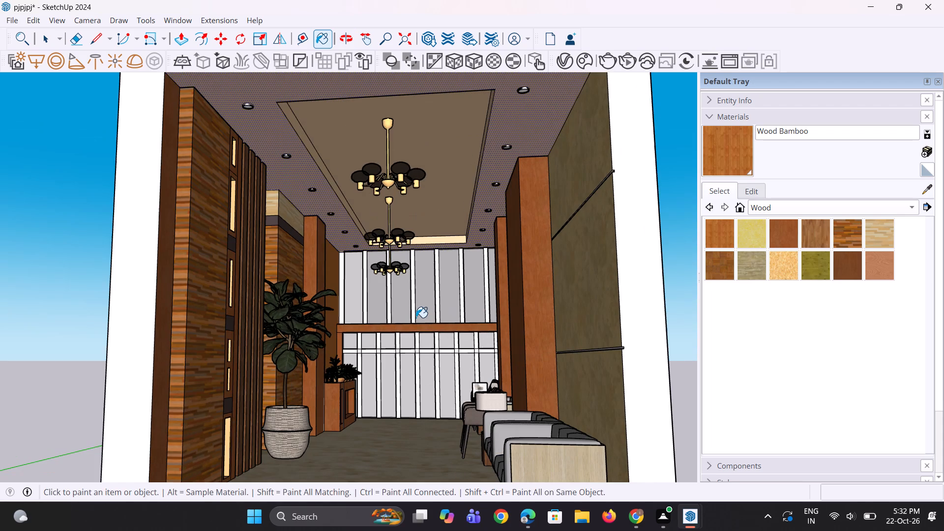
# Save the model.
pyautogui.hotkey('ctrl', 's')
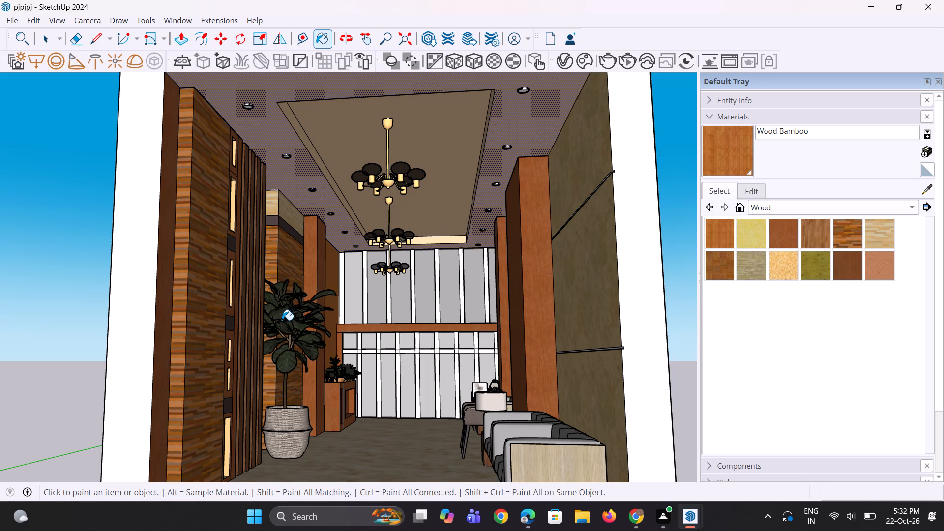
# Review the whole interior from different distances and angles through the open front.
pyautogui.scroll(-2, 268, 282)
pyautogui.moveTo(268, 282); pyautogui.dragTo(268, 295, button='middle')
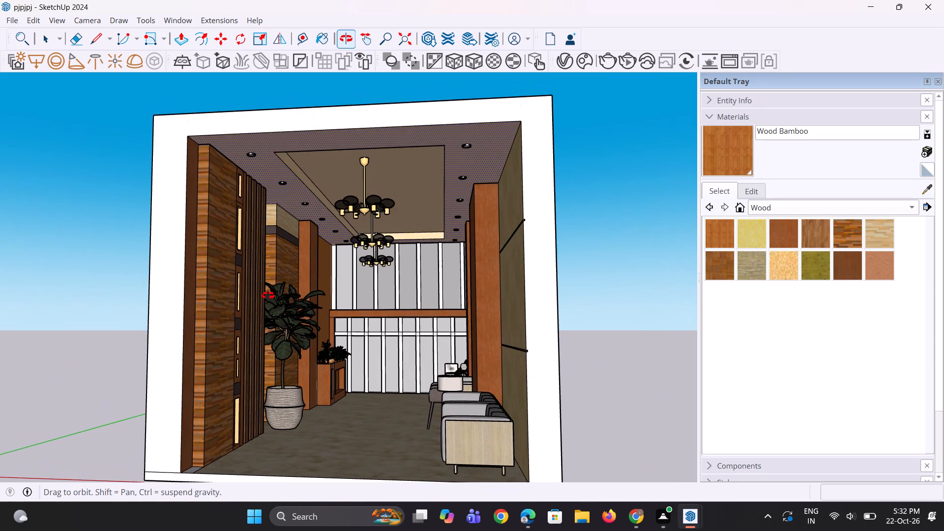
pyautogui.moveTo(268, 295); pyautogui.dragTo(275, 302, button='middle')
pyautogui.scroll(-3, 282, 267)
pyautogui.moveTo(286, 288); pyautogui.dragTo(288, 311, button='middle')
pyautogui.scroll(2, 290, 318)
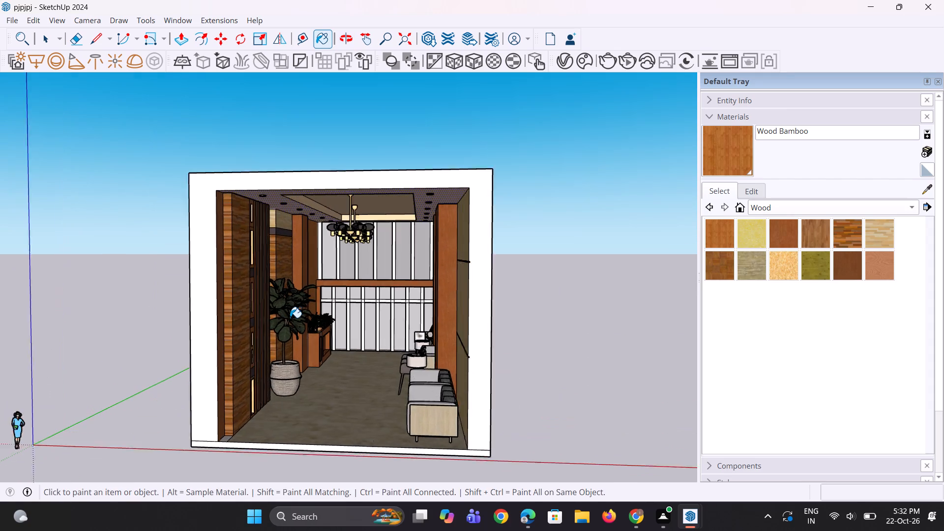
pyautogui.scroll(1, 290, 318)
pyautogui.moveTo(290, 318); pyautogui.dragTo(296, 319, button='middle')
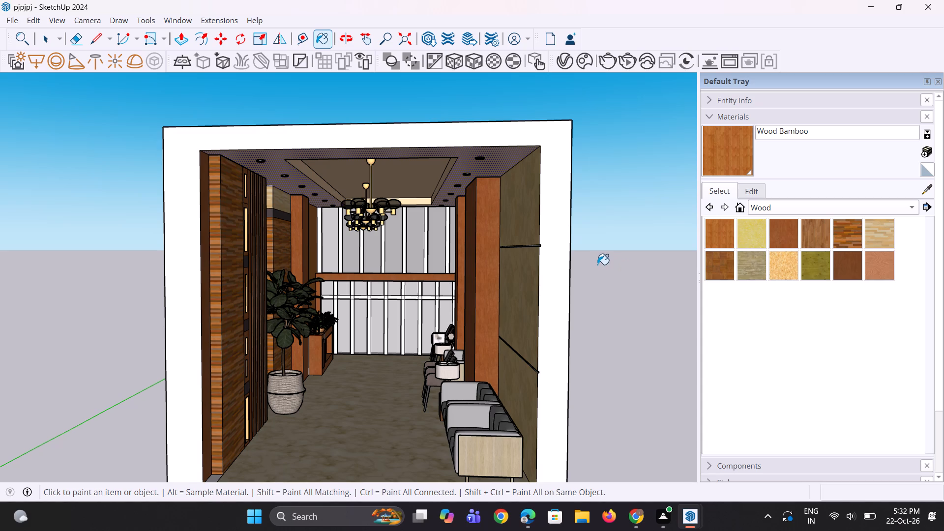
pyautogui.scroll(3, 489, 265)
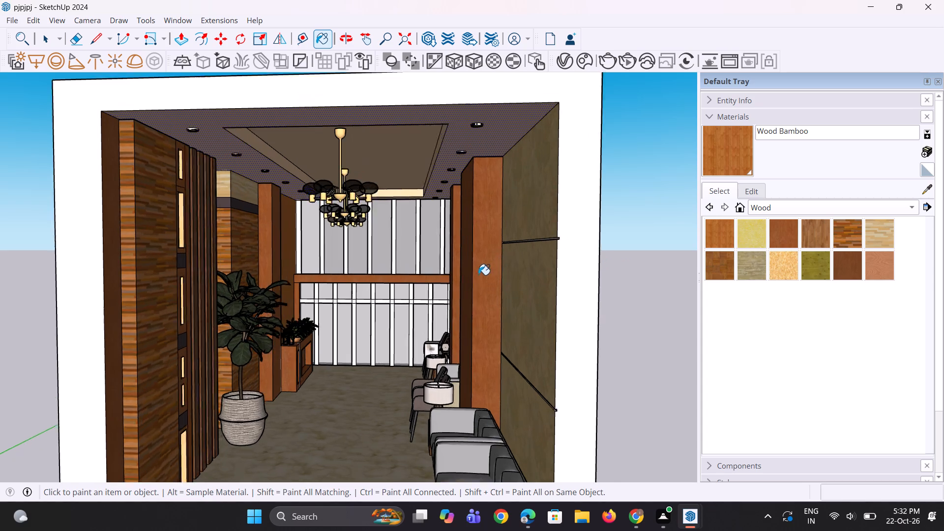
pyautogui.moveTo(478, 275); pyautogui.dragTo(454, 269, button='middle')
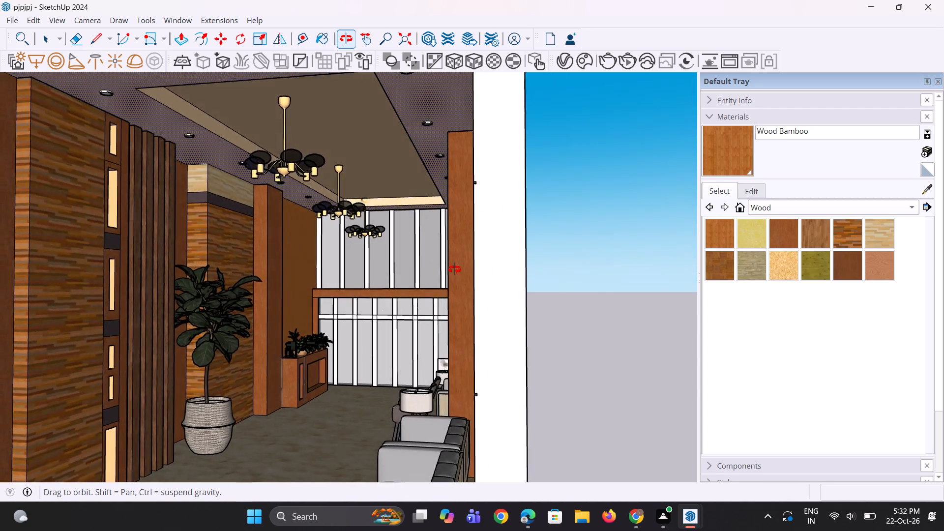
pyautogui.moveTo(454, 269); pyautogui.dragTo(513, 252, button='middle')
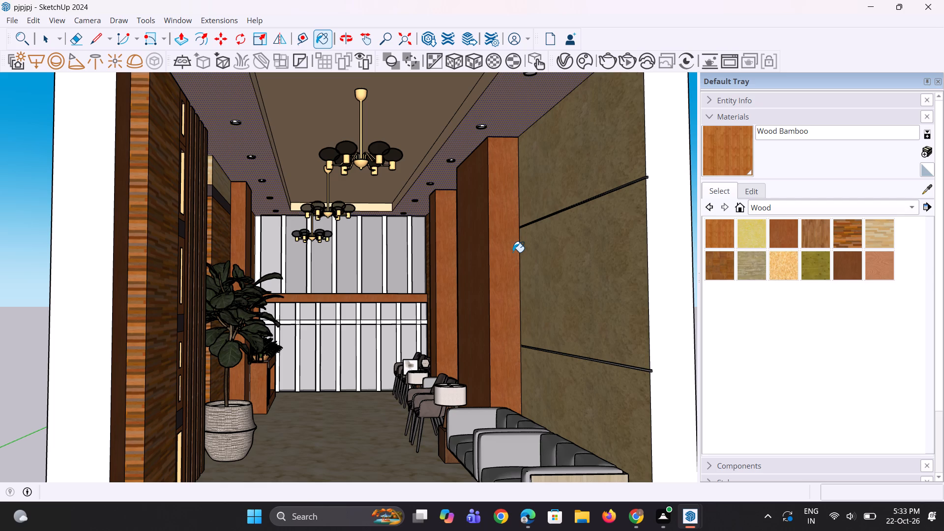
# Export a front view of the room interior as a 2D PNG graphic named pjpjpj in the Documents folder.
pyautogui.scroll(-3, 385, 246)
pyautogui.moveTo(381, 246); pyautogui.dragTo(369, 240, button='middle')
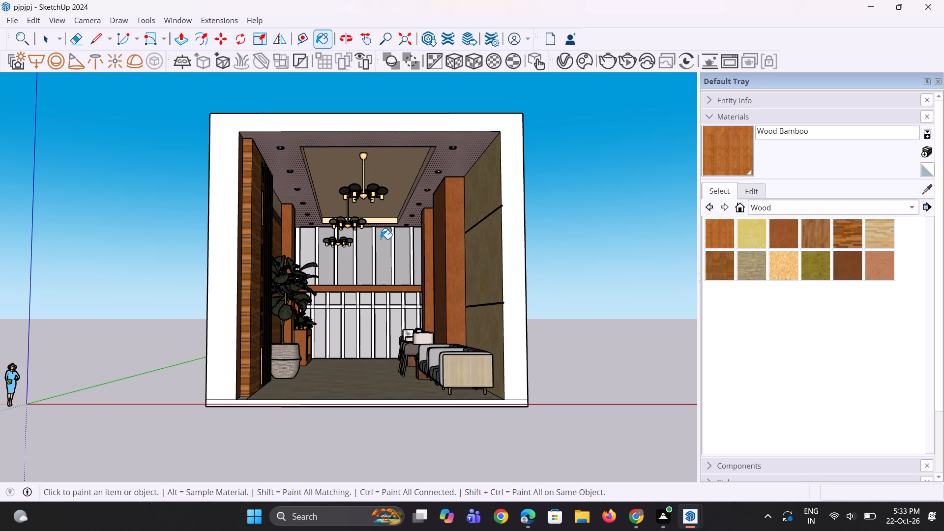
pyautogui.scroll(2, 396, 279)
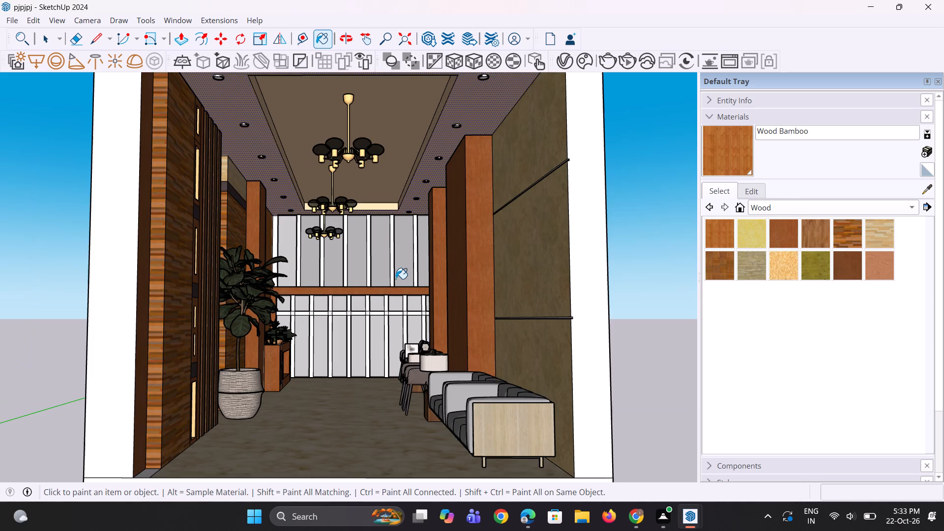
pyautogui.press('Escape')
pyautogui.press('Escape')
pyautogui.press('space')
pyautogui.press('space')
pyautogui.press('space')
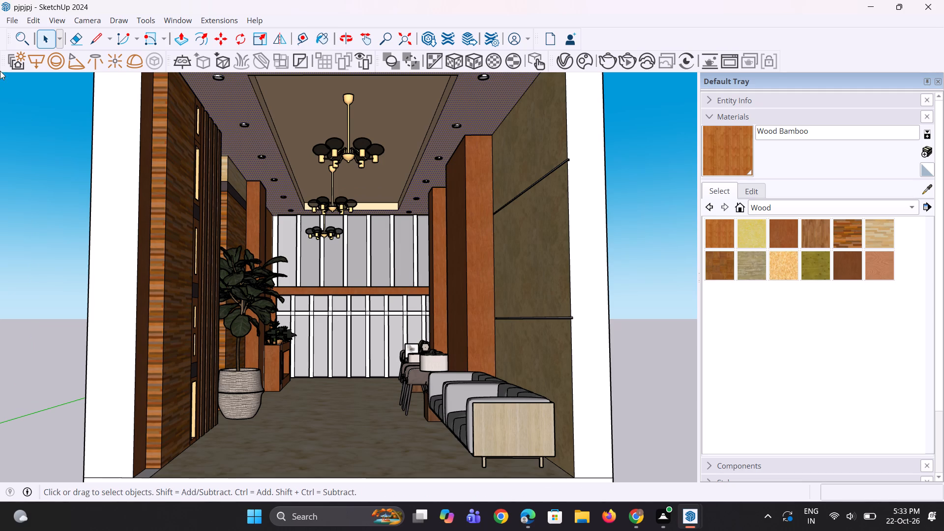
pyautogui.click(13, 20)
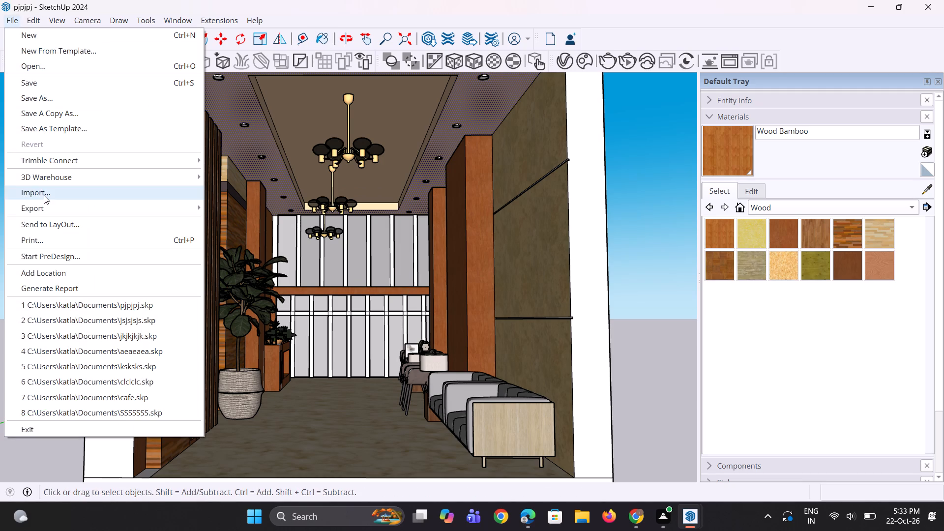
pyautogui.click(64, 212)
pyautogui.click(237, 226)
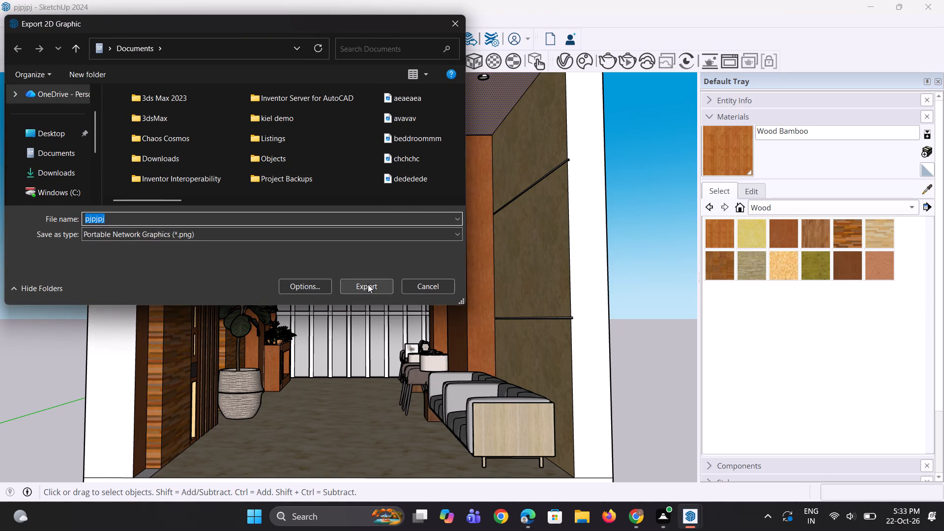
pyautogui.click(368, 284)
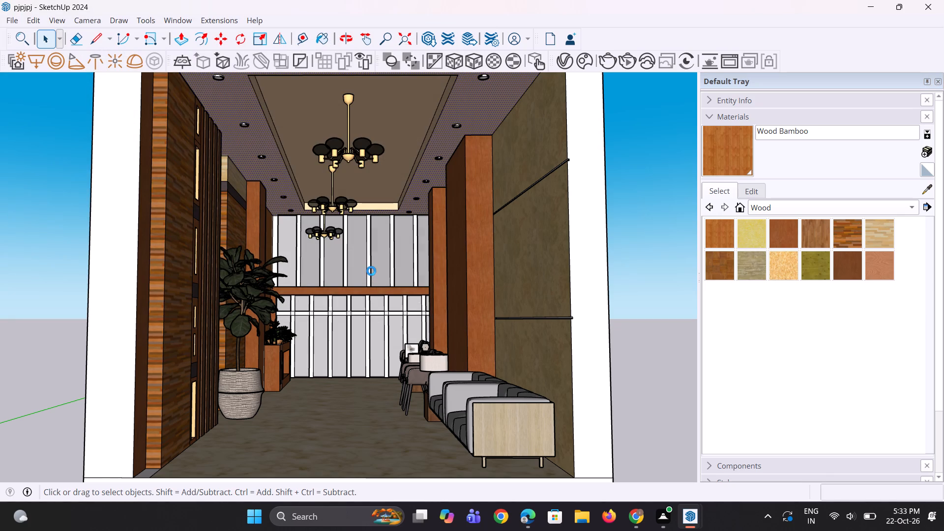